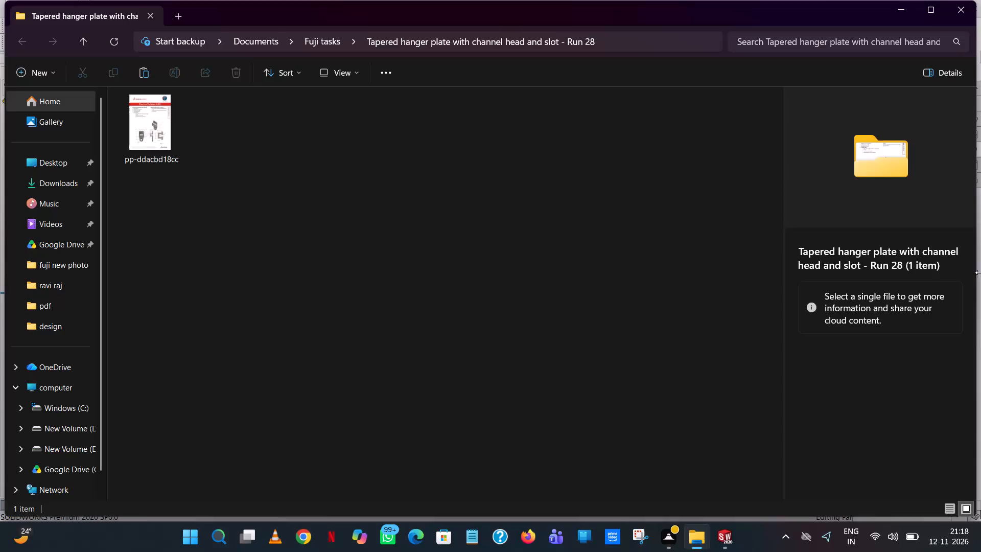
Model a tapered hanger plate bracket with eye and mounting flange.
Cut the drawing image pp-ddacbd18cc from the "Tapered hanger plate with channel head and slot - Run 28" folder.
left_click(160, 135)
right_click(160, 135)
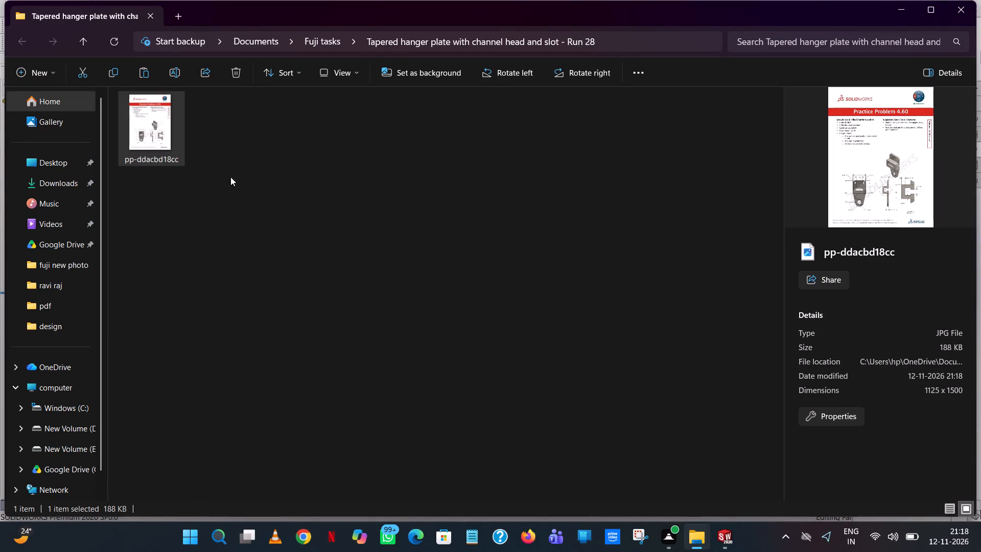
left_click(178, 31)
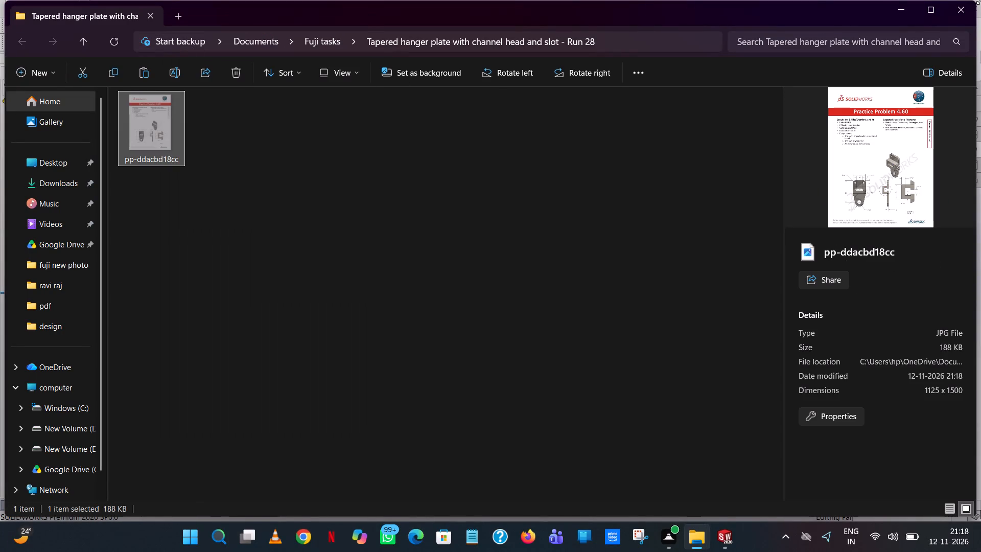
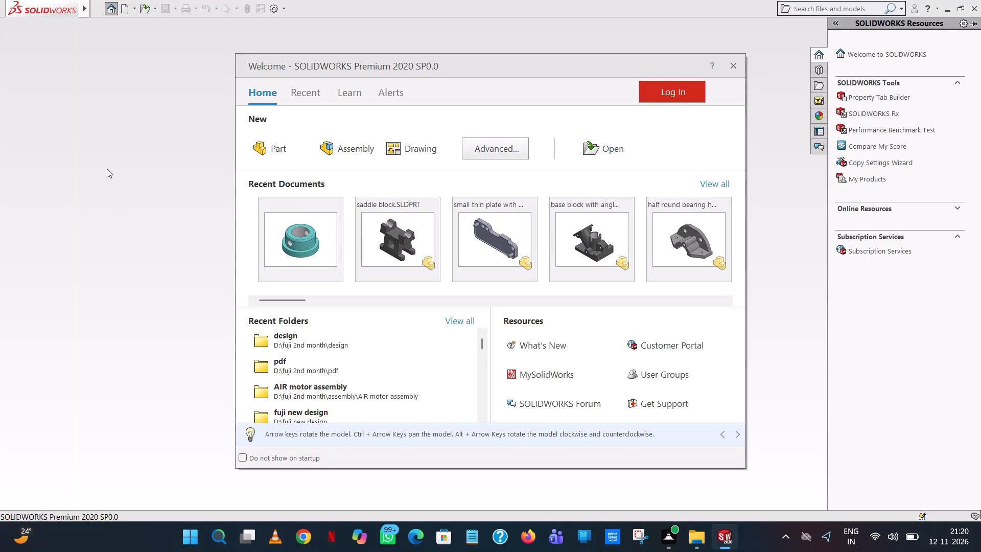
Create a new part document.
double_click(282, 156)
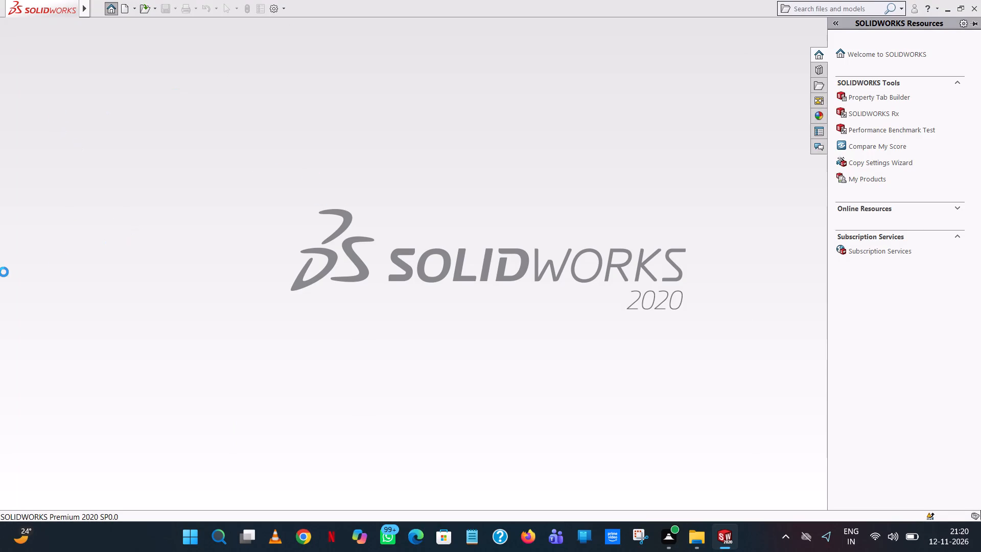
left_click(35, 132)
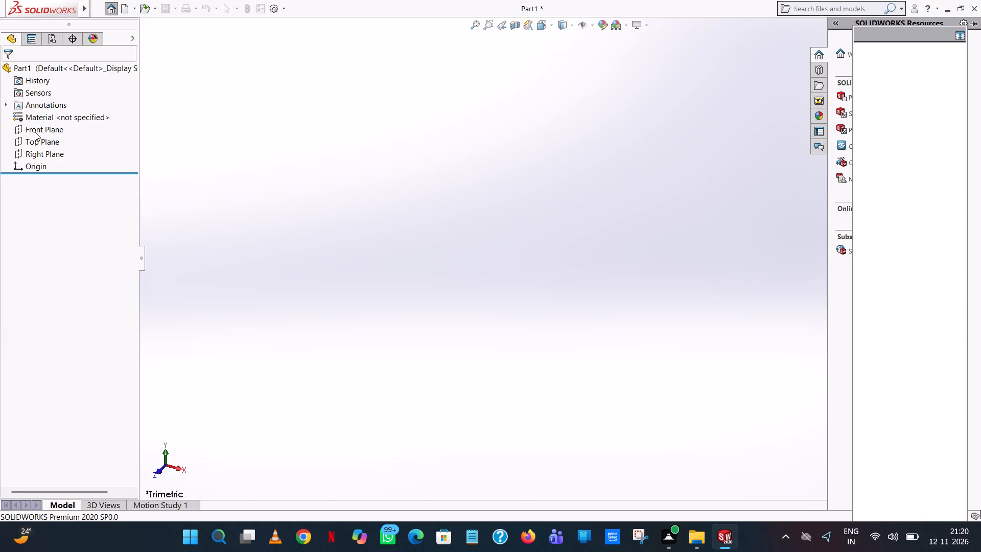
left_click(38, 130)
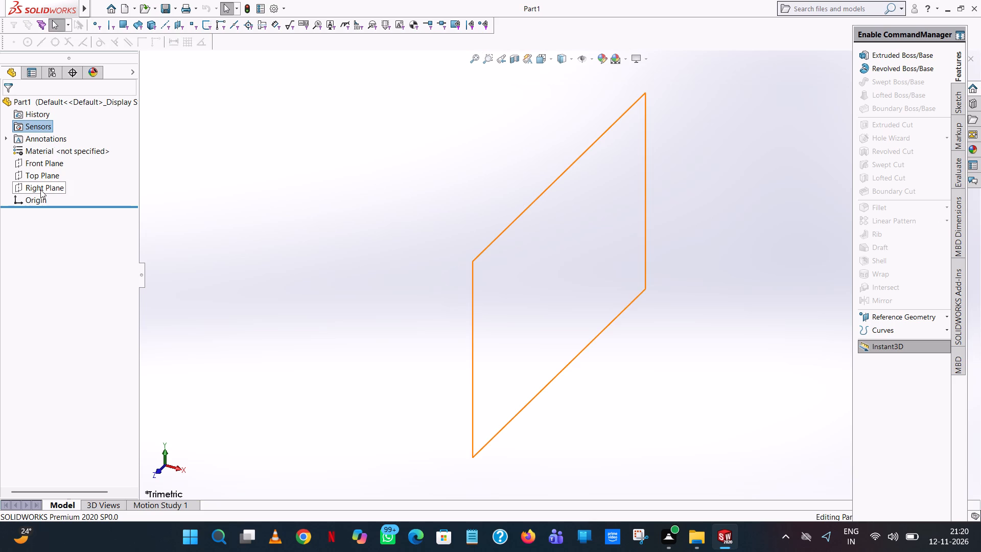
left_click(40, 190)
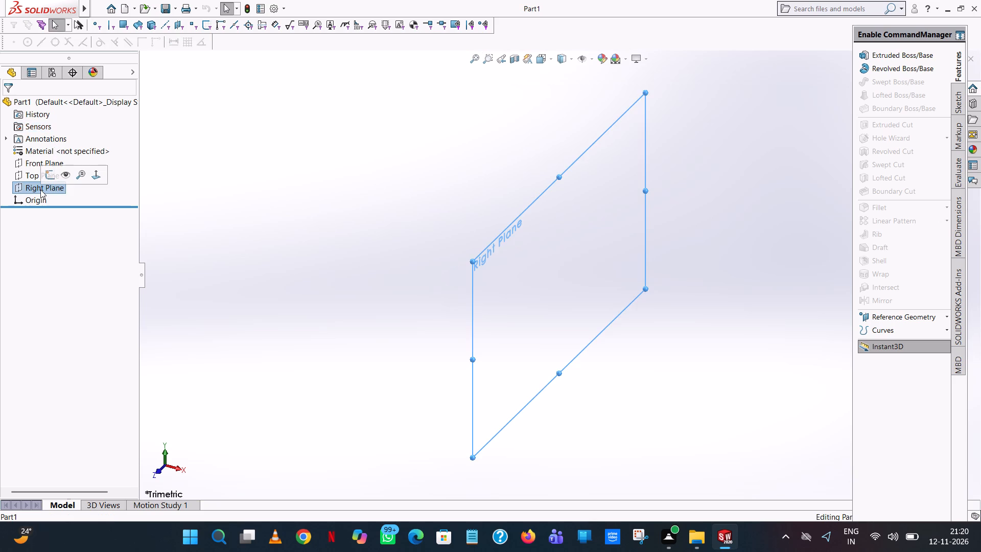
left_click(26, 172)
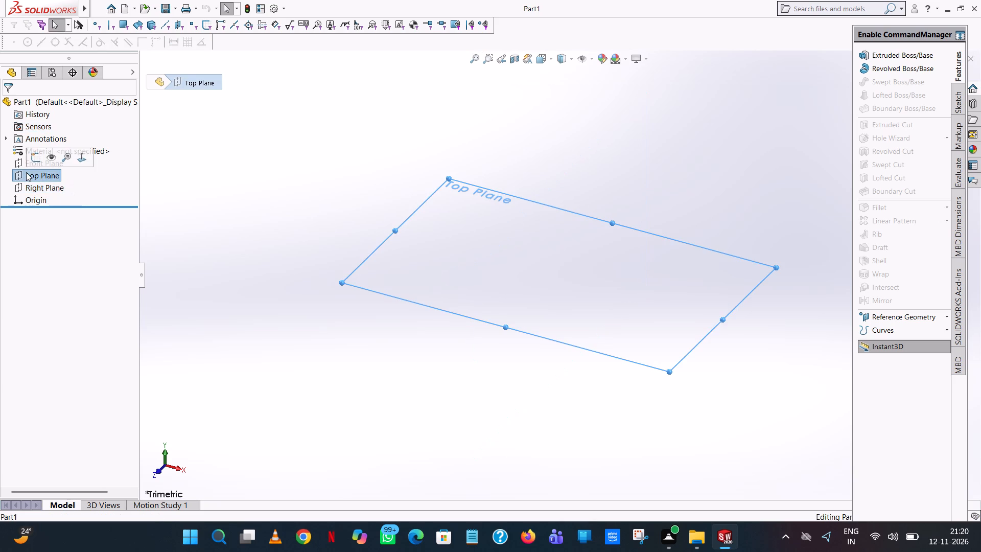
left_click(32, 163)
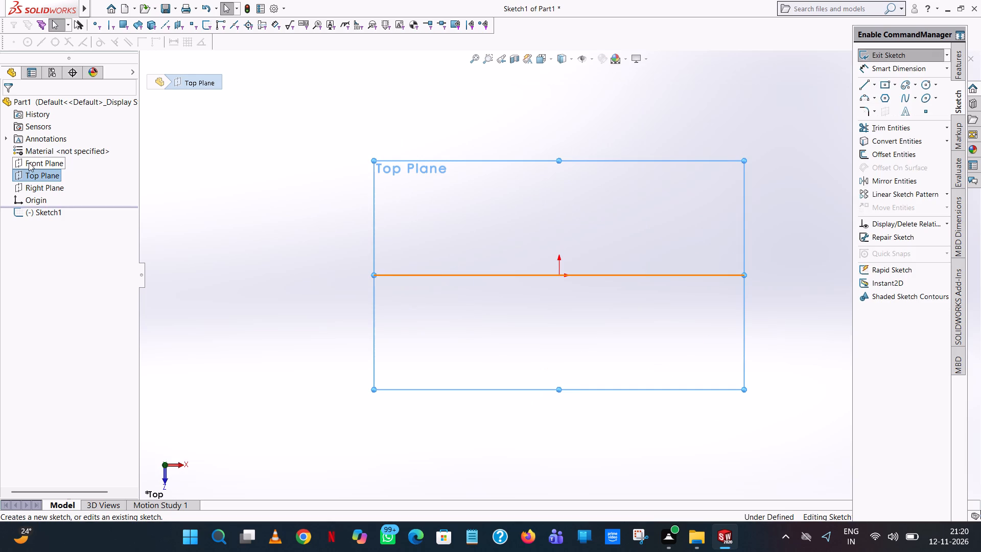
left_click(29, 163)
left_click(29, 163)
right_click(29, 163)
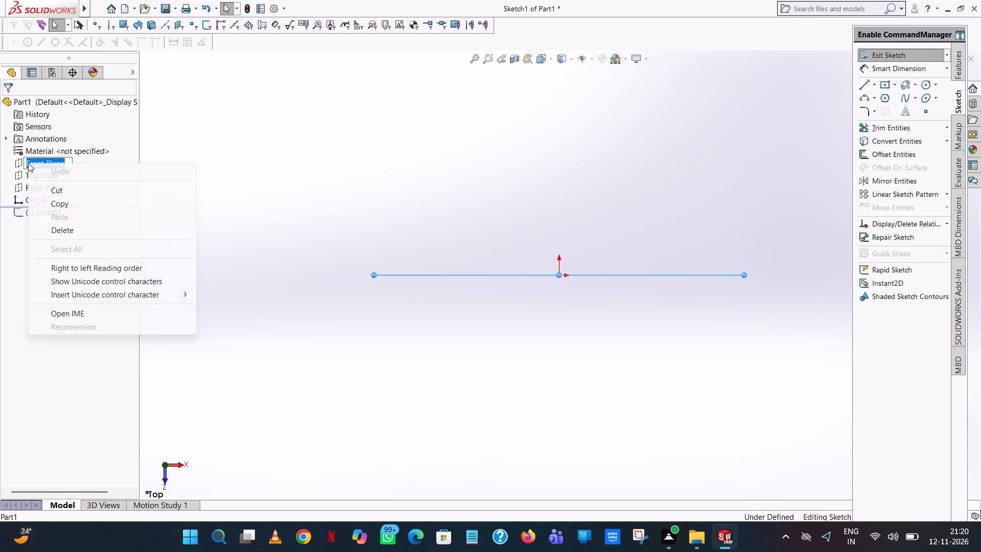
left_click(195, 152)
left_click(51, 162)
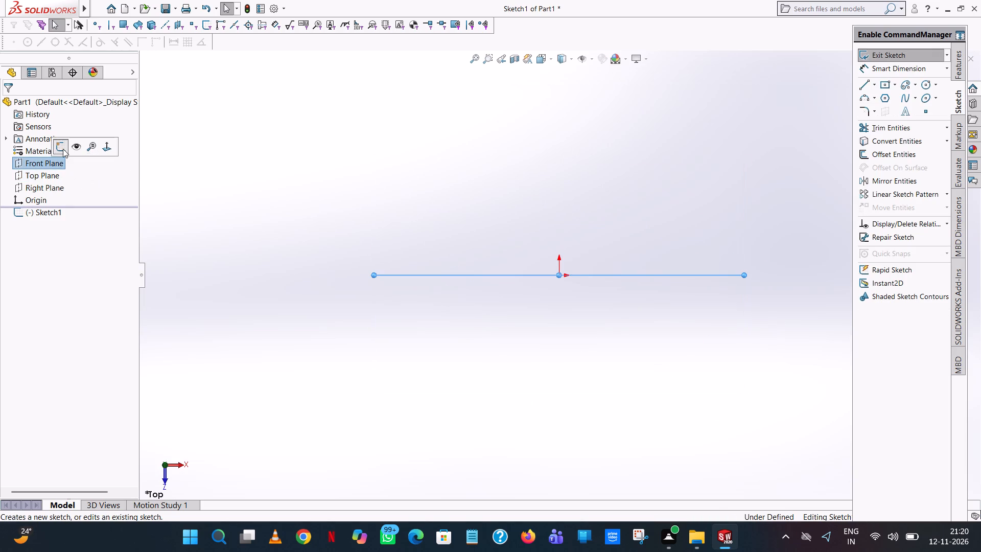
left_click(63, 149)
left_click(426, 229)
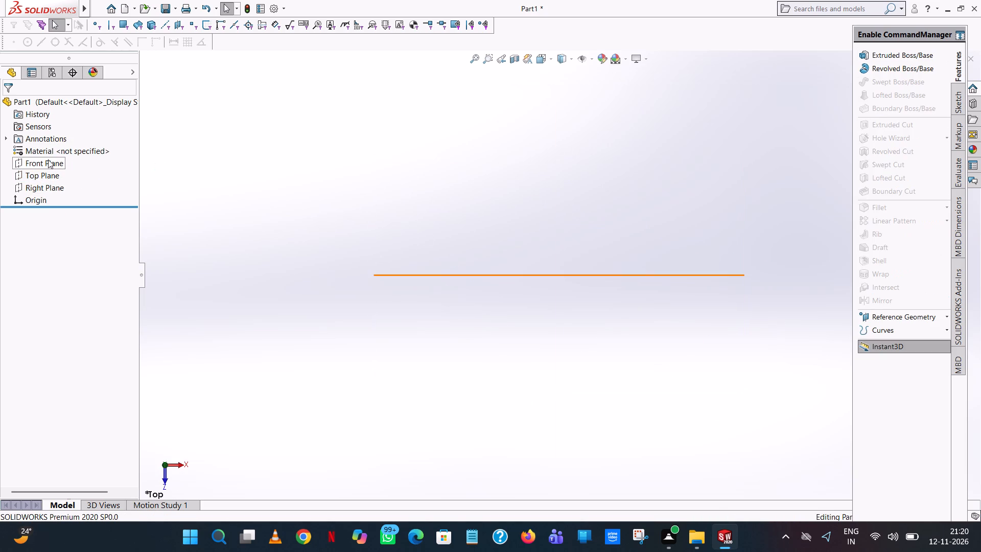
On the Front Plane, sketch a vertical line about 32 mm long upward from the origin.
left_click(48, 159)
left_click(55, 146)
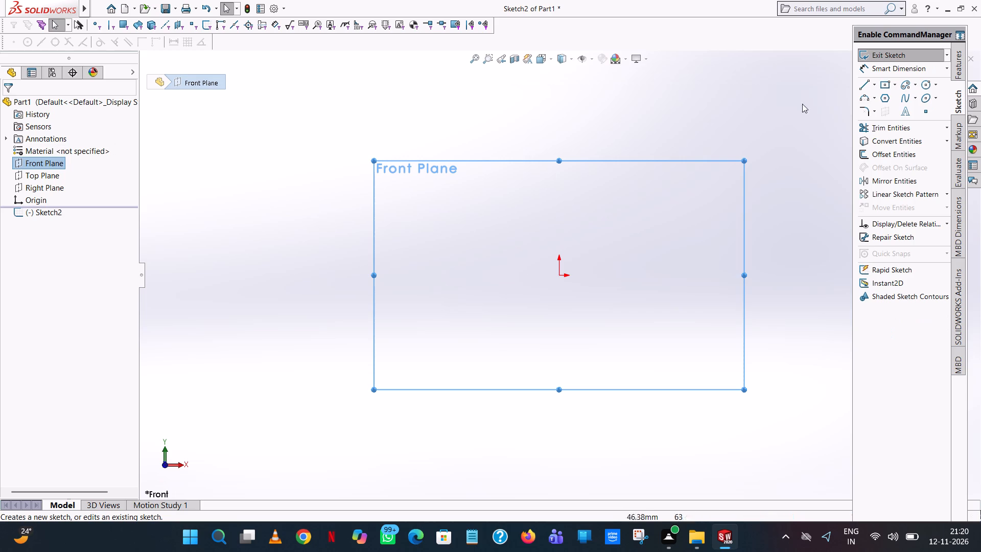
left_click(927, 84)
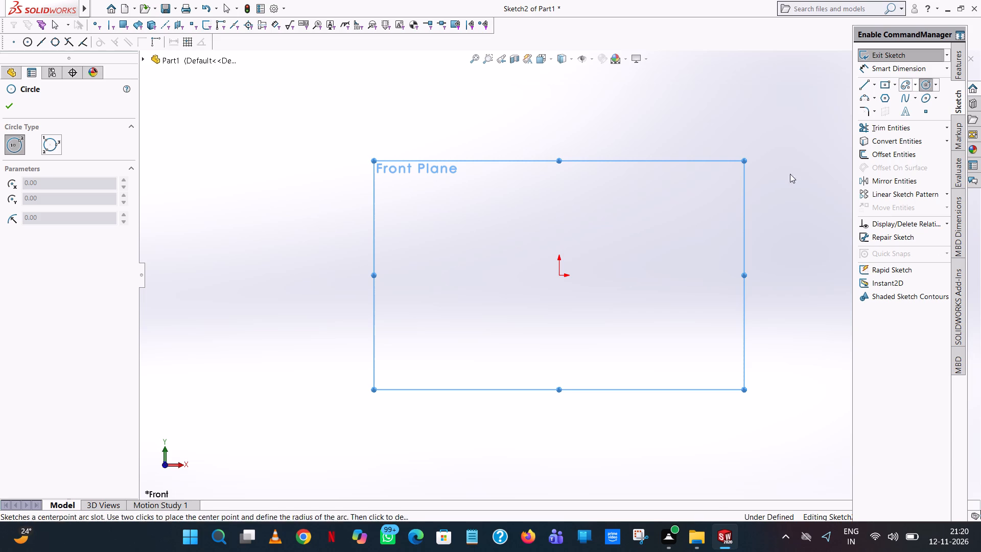
left_click(861, 86)
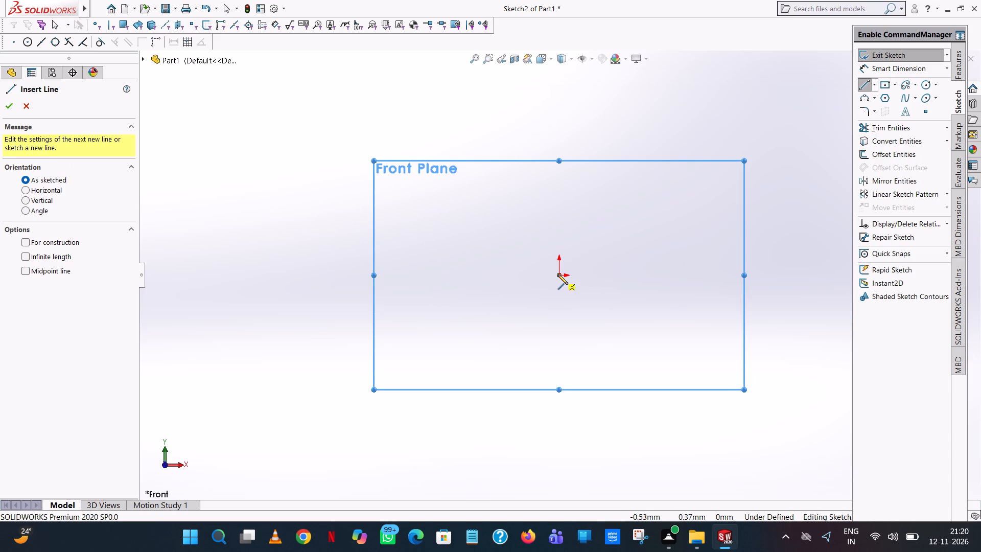
left_click(558, 274)
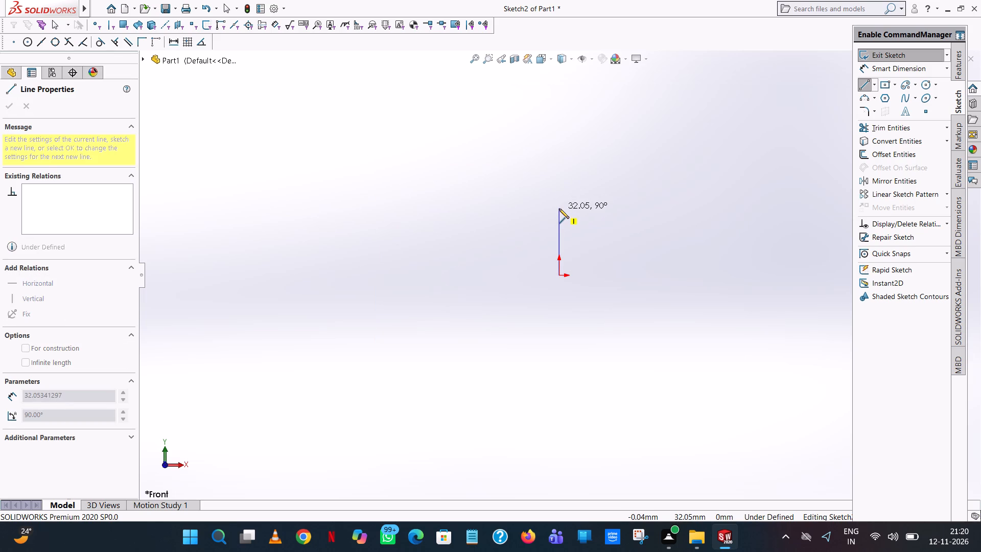
left_click(559, 209)
right_click(558, 210)
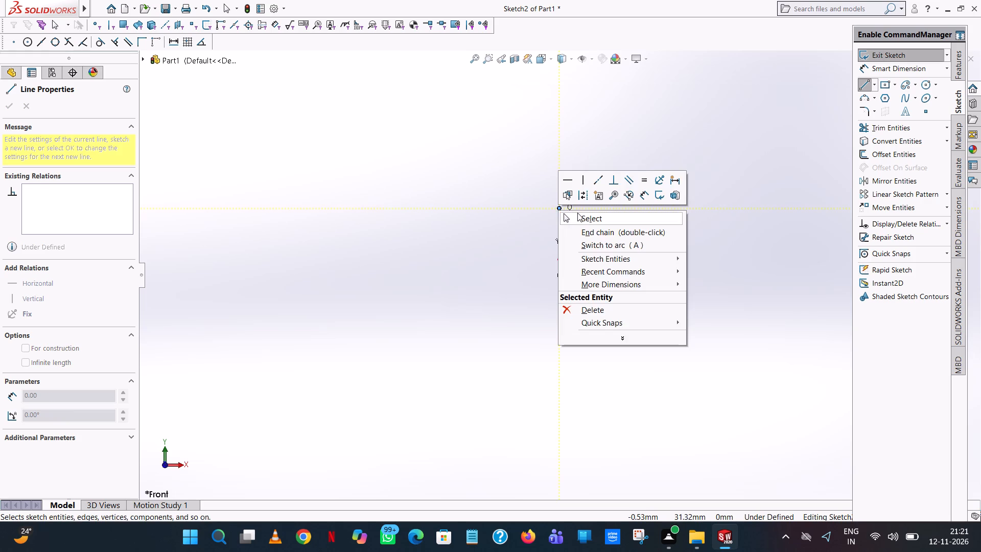
left_click(577, 214)
Set the vertical line's length to 42/2, giving 21 mm.
left_click(559, 235)
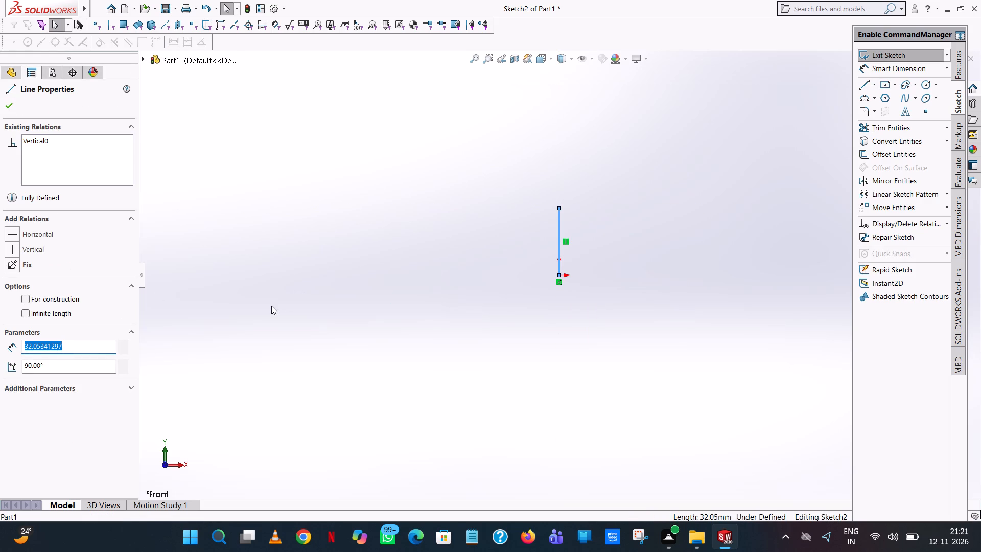
type("42/2")
key("Return")
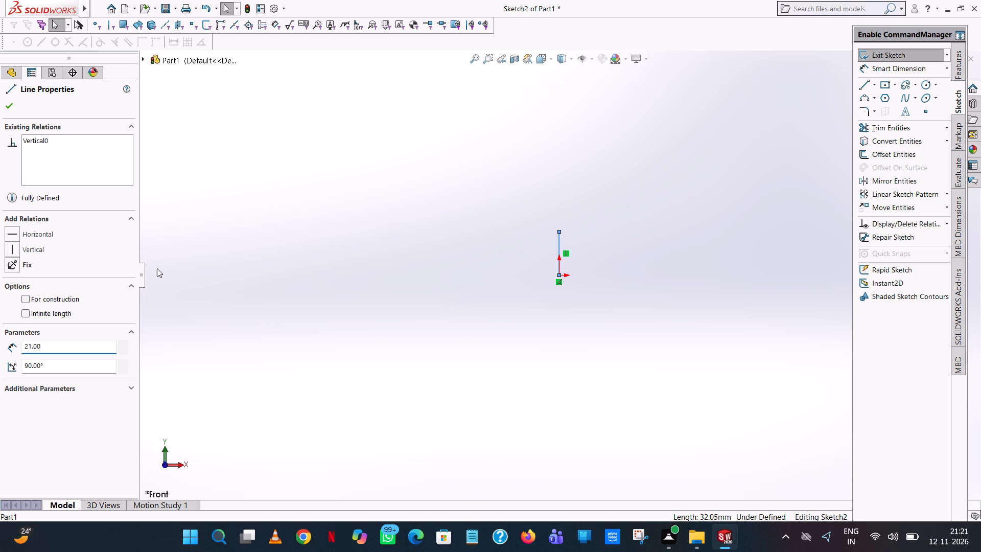
left_click(294, 203)
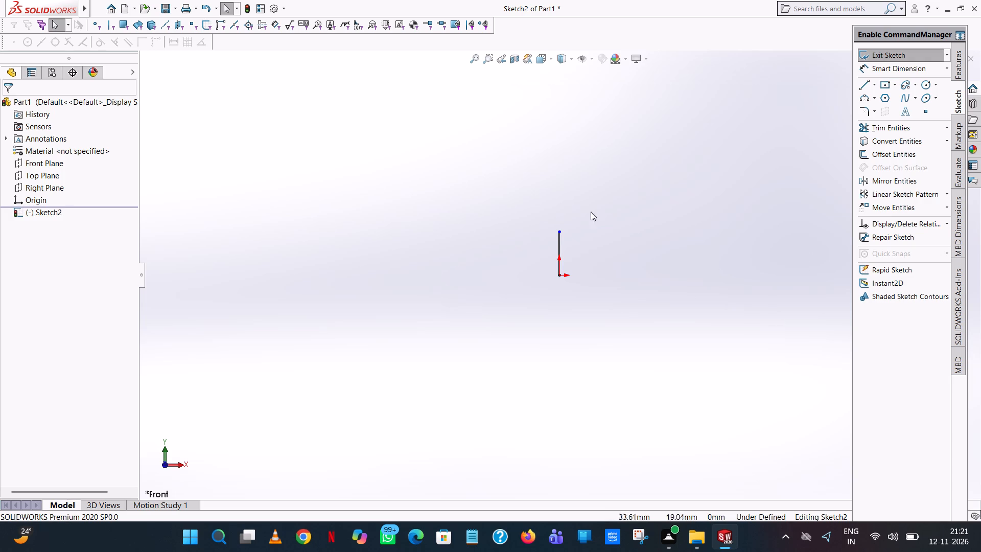
Select the vertical line above the origin.
left_click(560, 243)
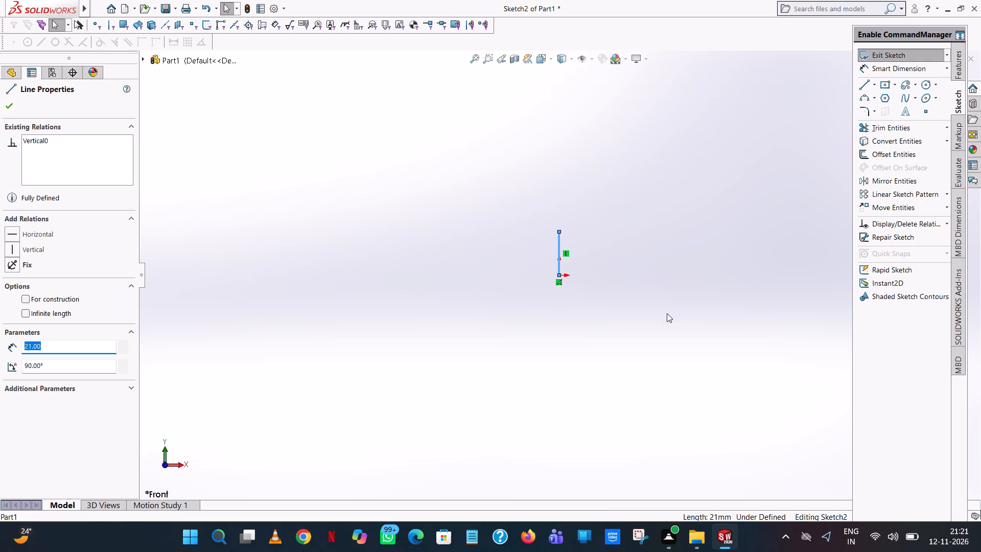
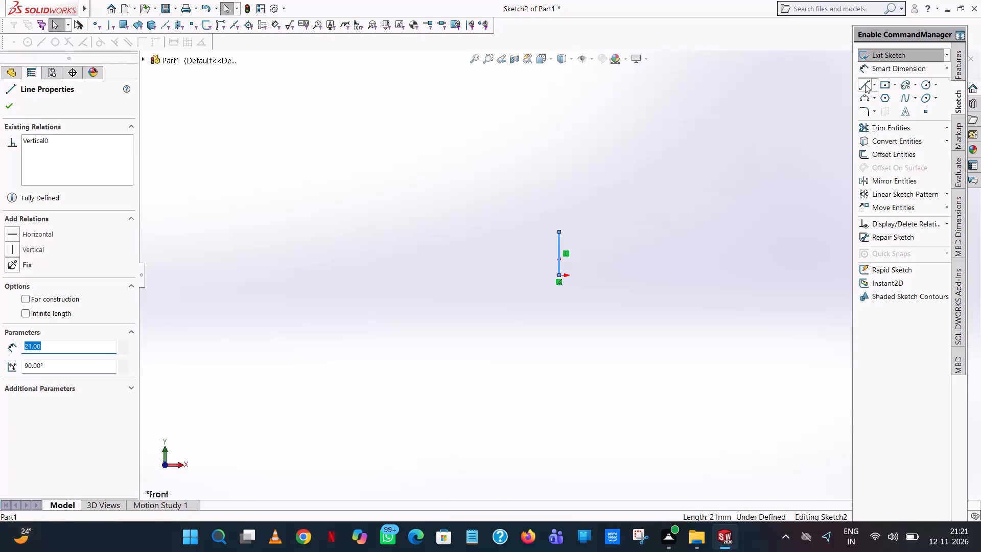
Sketch a 27 mm horizontal line leftward from the upper end of the vertical line above the origin.
left_click(865, 84)
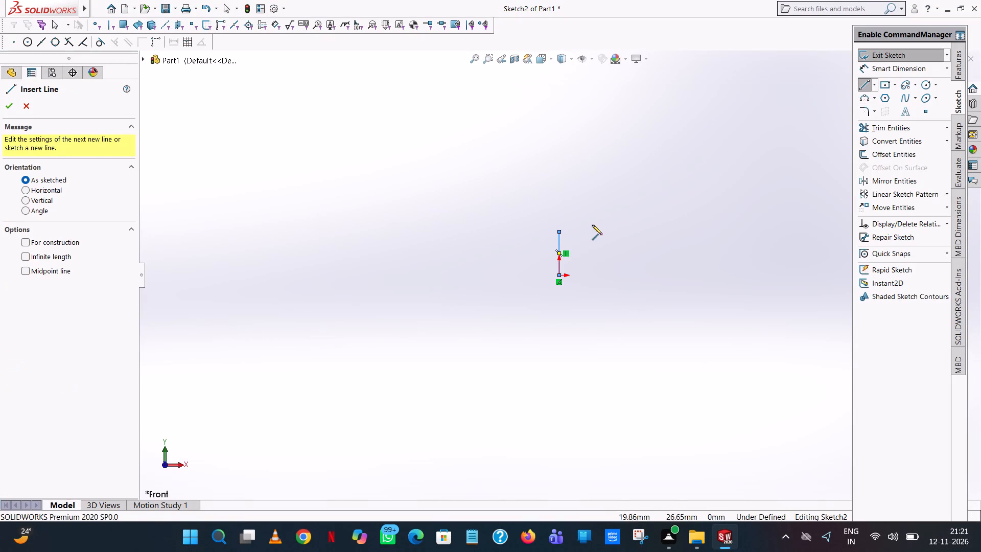
left_click(558, 232)
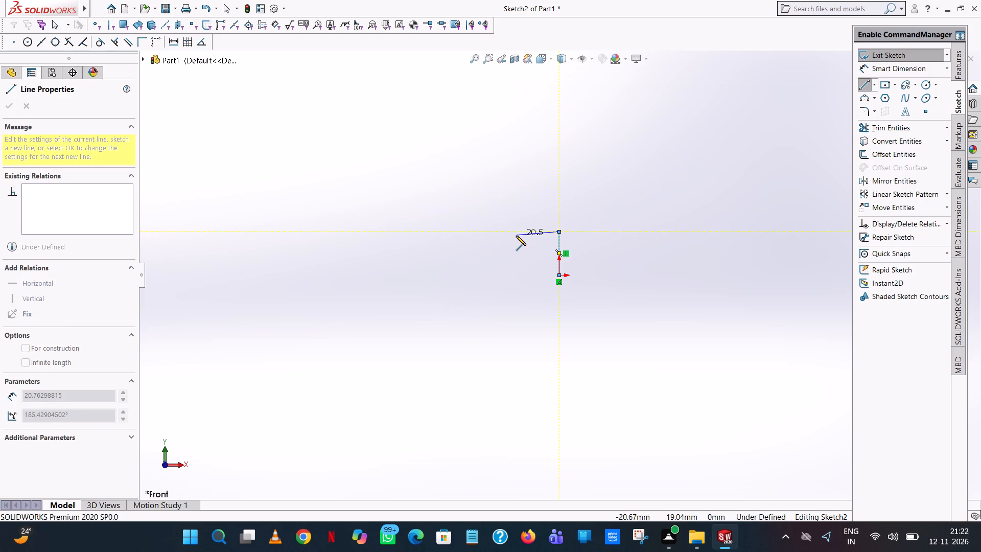
left_click(507, 231)
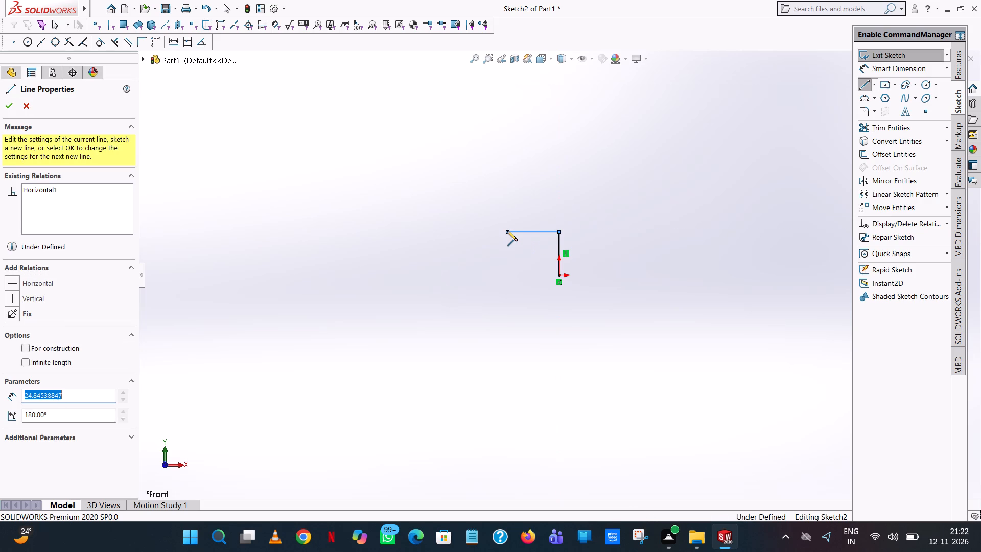
type("27")
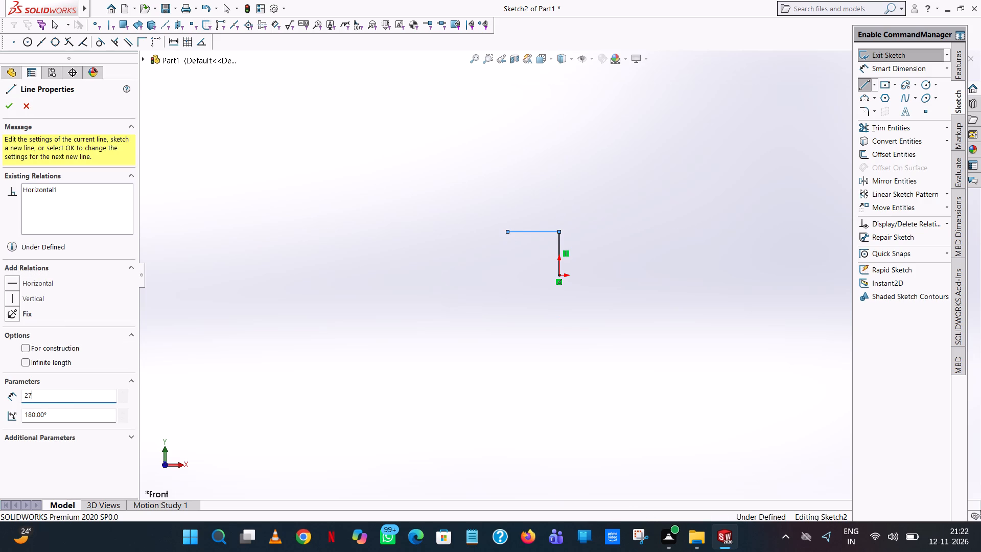
key("Return")
Sketch a vertical line downward from the free end of the top horizontal line and set its length to 42 mm.
left_click(503, 330)
right_click(501, 331)
left_click(555, 339)
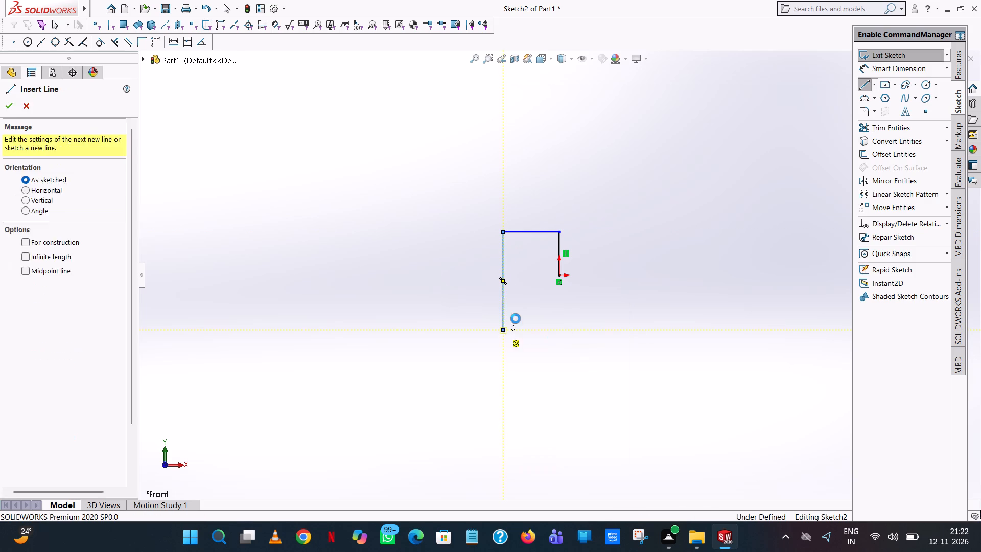
left_click(501, 295)
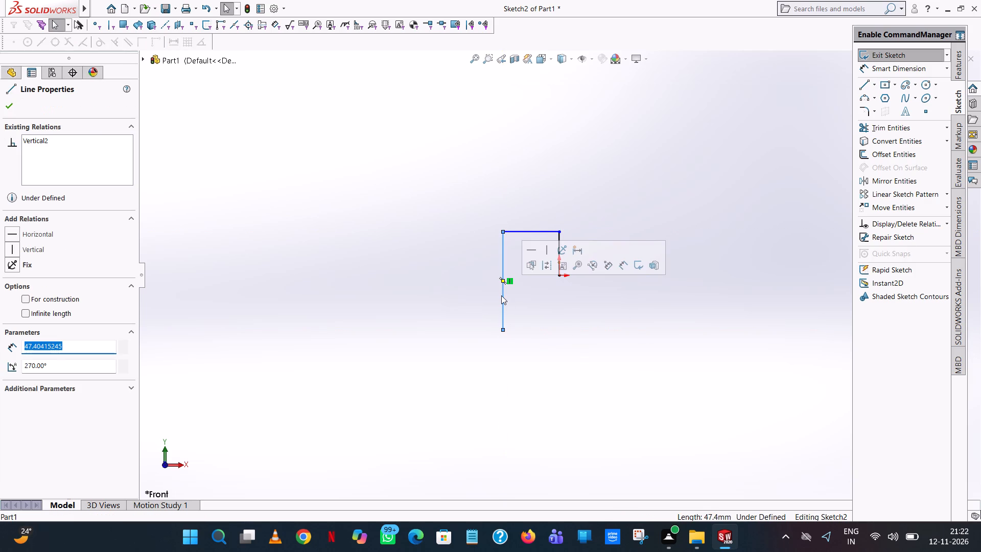
type("42")
key("Return")
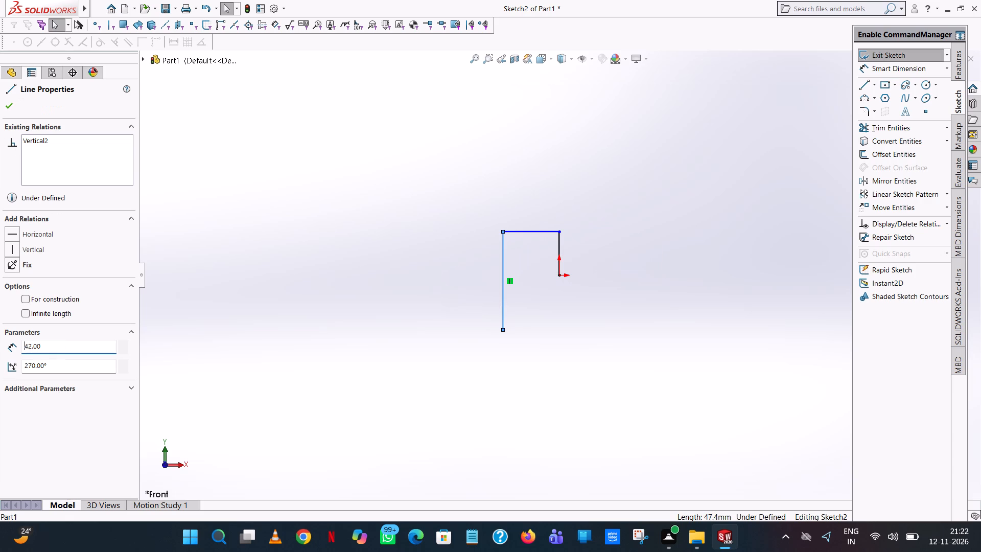
left_click(651, 215)
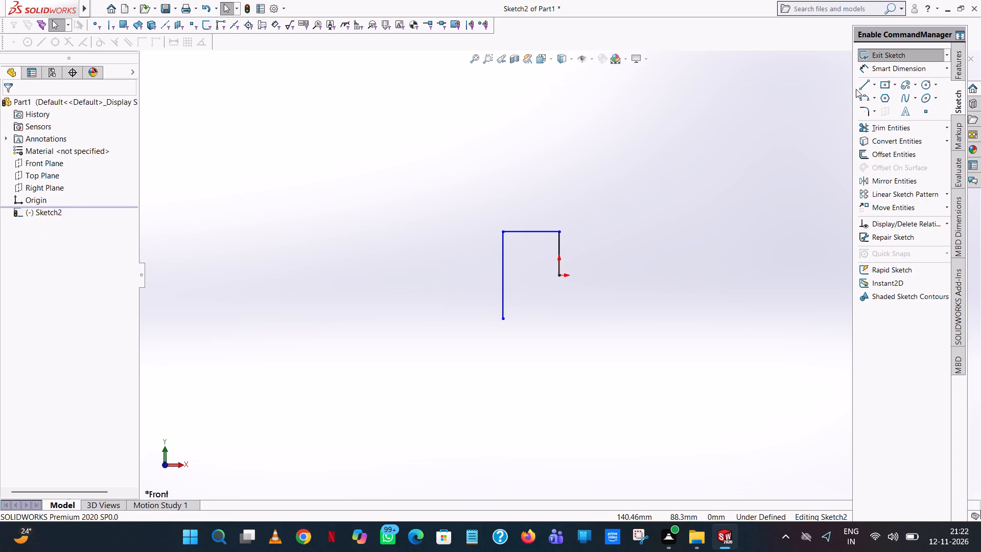
Sketch a 27 mm horizontal line from the lower end of the 42 mm line to directly below the origin.
left_click(865, 87)
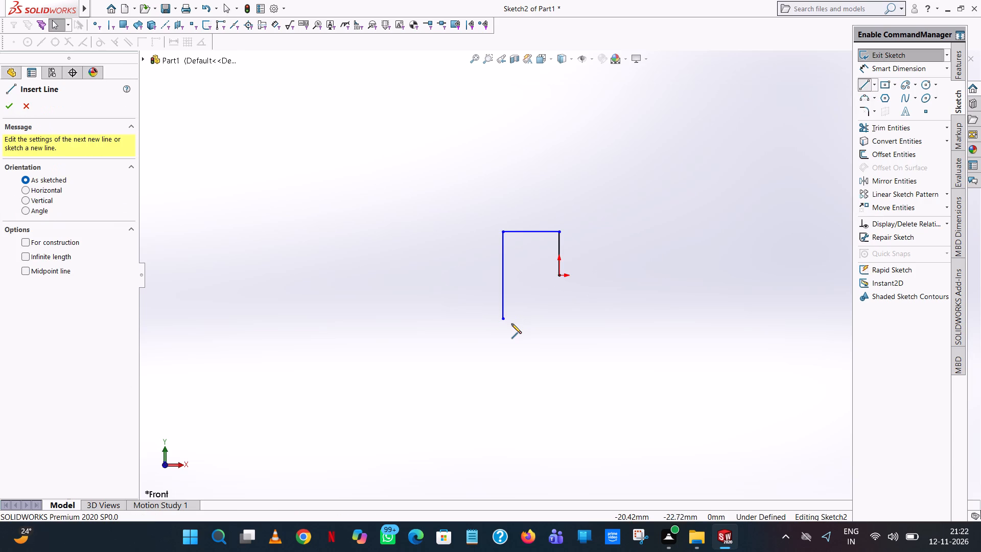
left_click(503, 320)
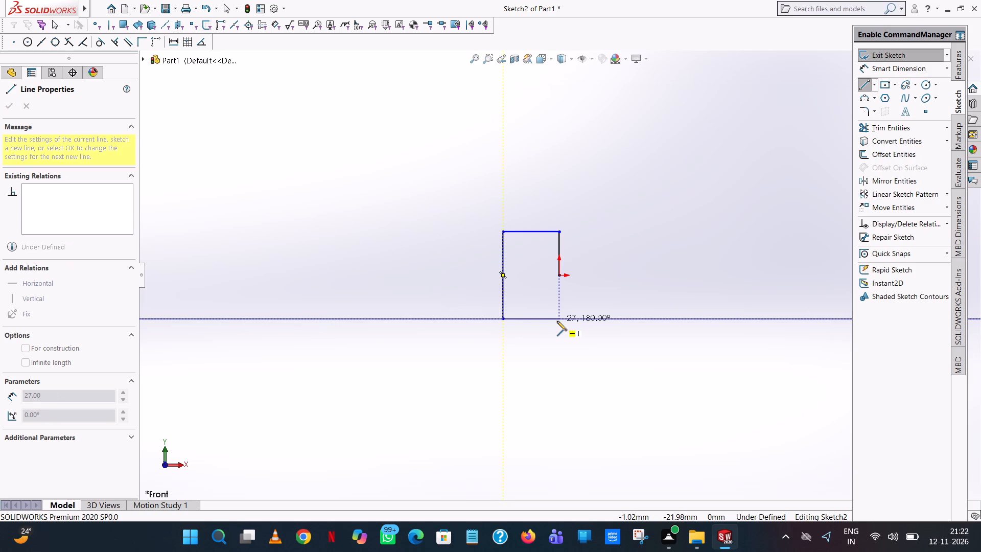
left_click(557, 319)
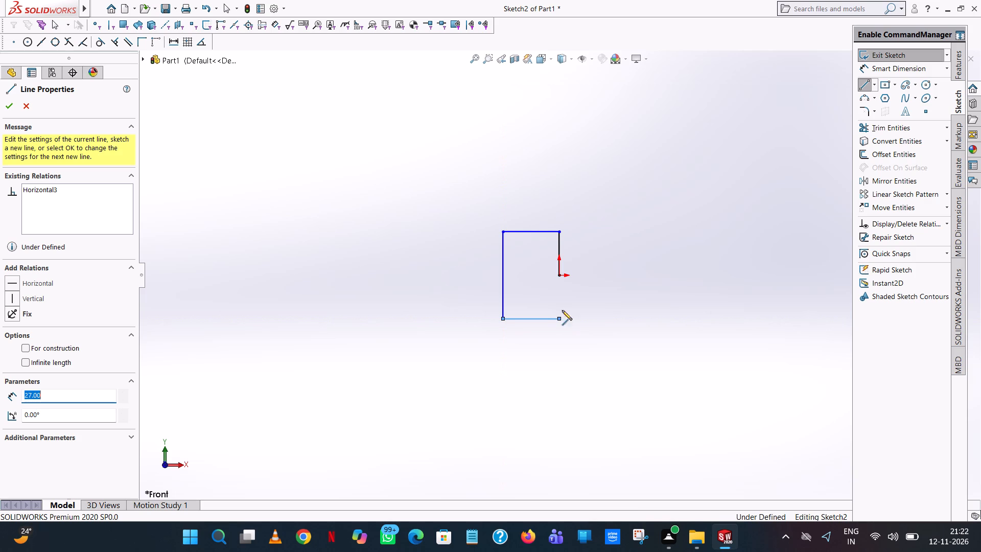
Sketch a short vertical line upward from the bottom line's end below the origin and set its length to 10 mm.
left_click(558, 299)
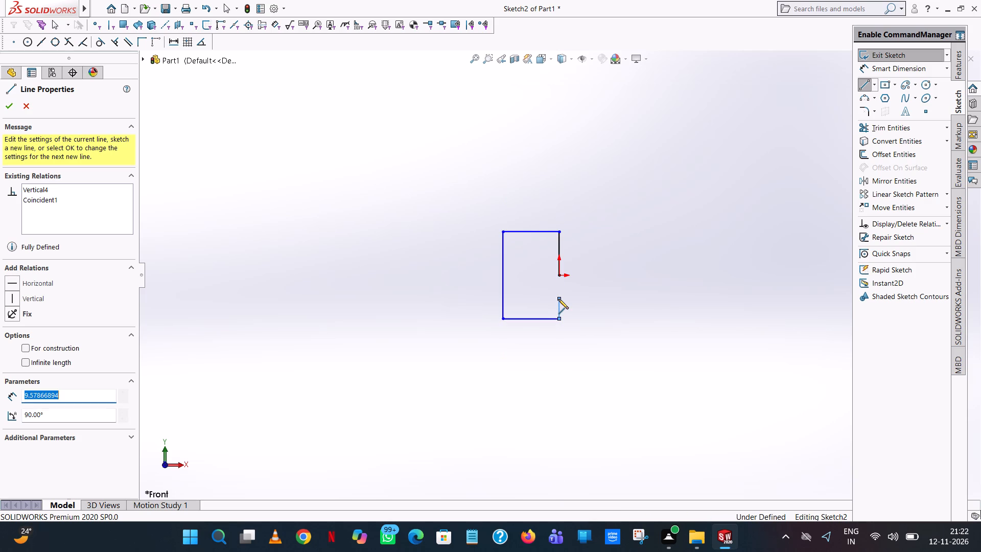
right_click(616, 250)
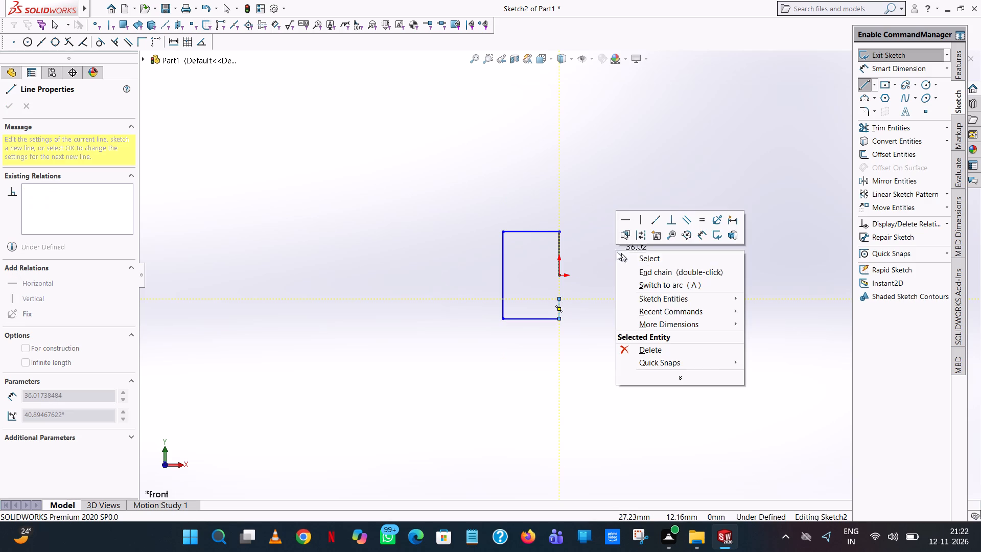
left_click(627, 255)
left_click(559, 310)
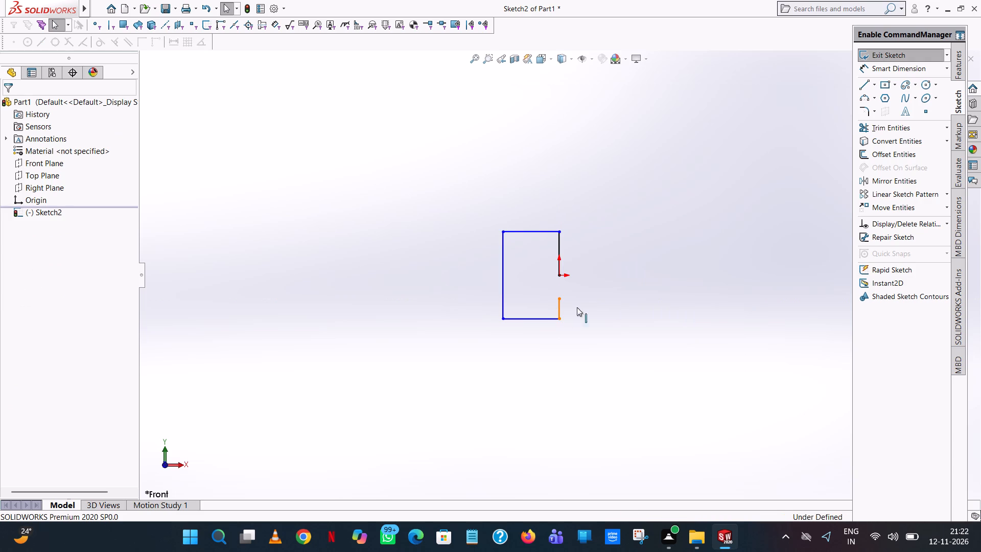
type("10")
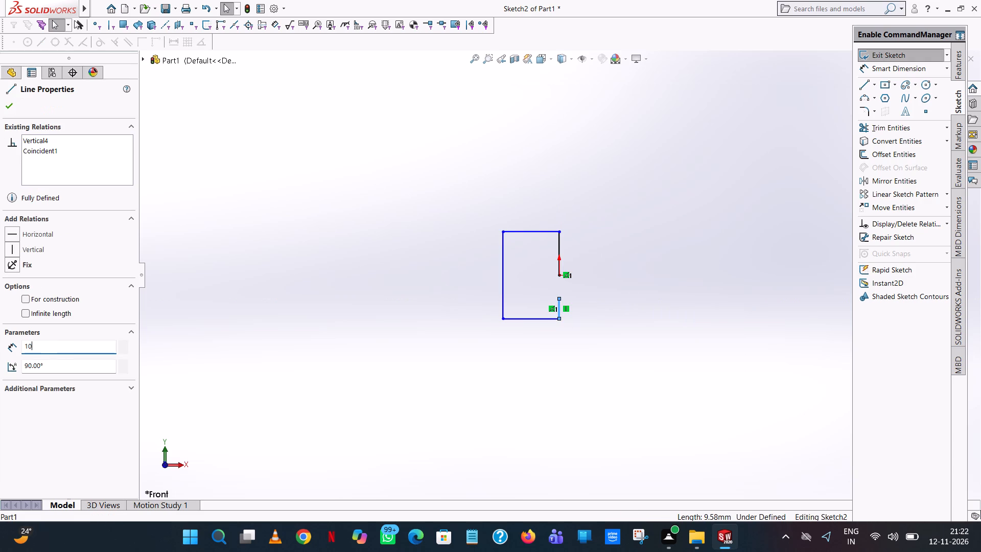
key("Return")
left_click(638, 289)
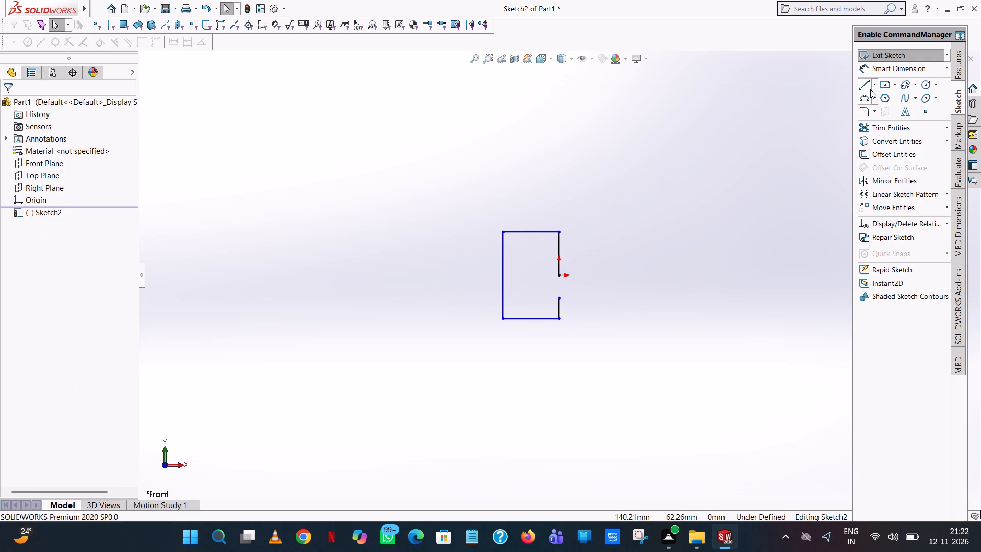
Sketch a horizontal line inward from the top of the 10 mm line and set its length to 17 mm.
left_click(864, 89)
left_click(558, 297)
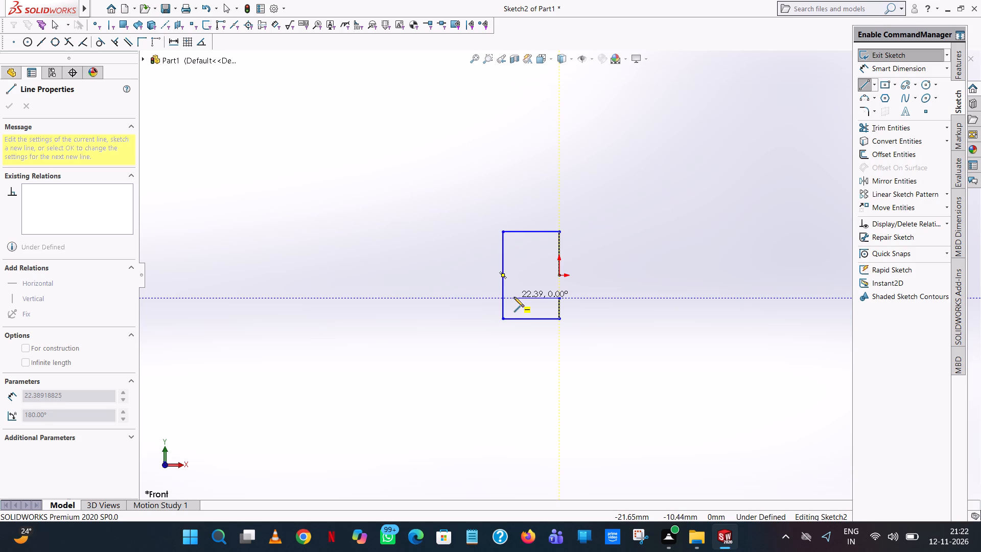
left_click(514, 297)
right_click(514, 296)
left_click(535, 298)
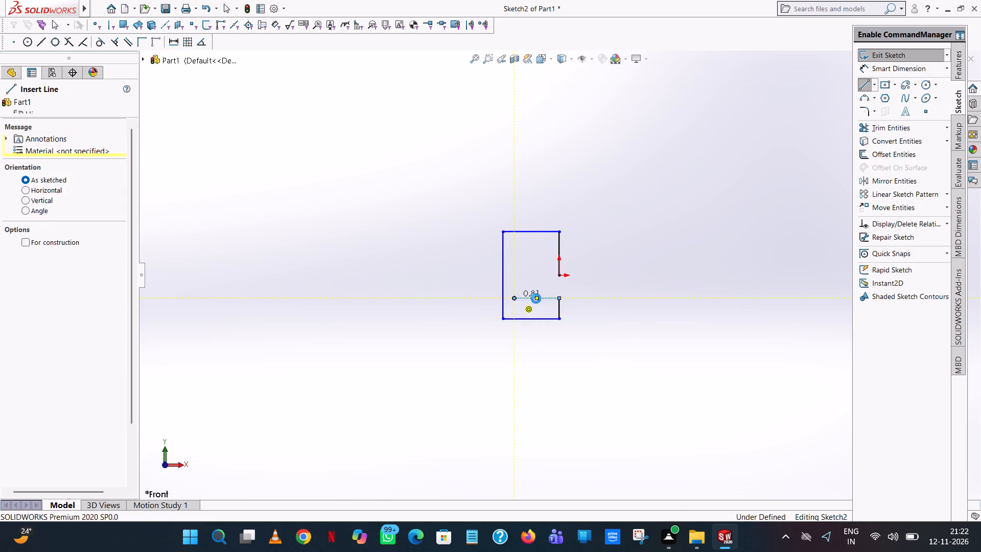
left_click(536, 298)
type("17")
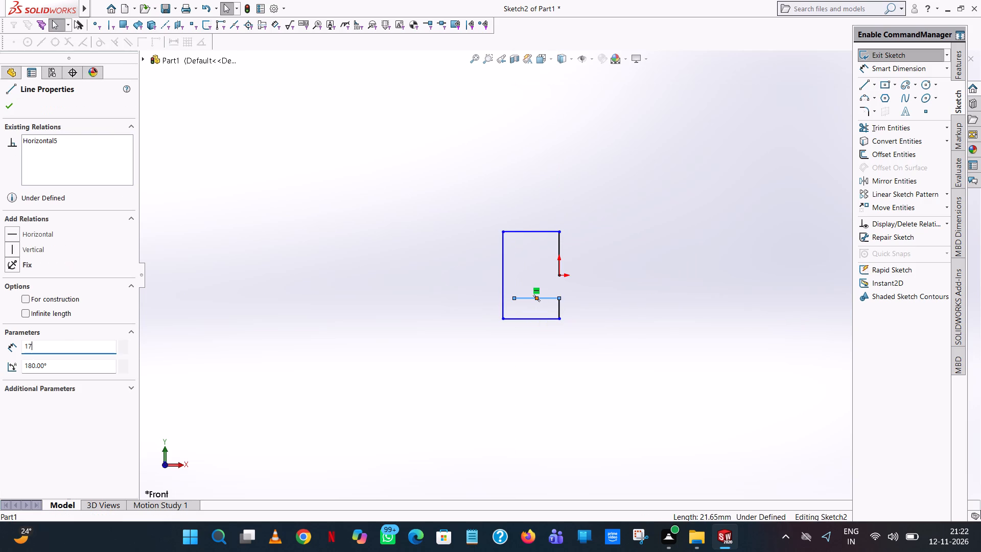
key("Return")
left_click(636, 232)
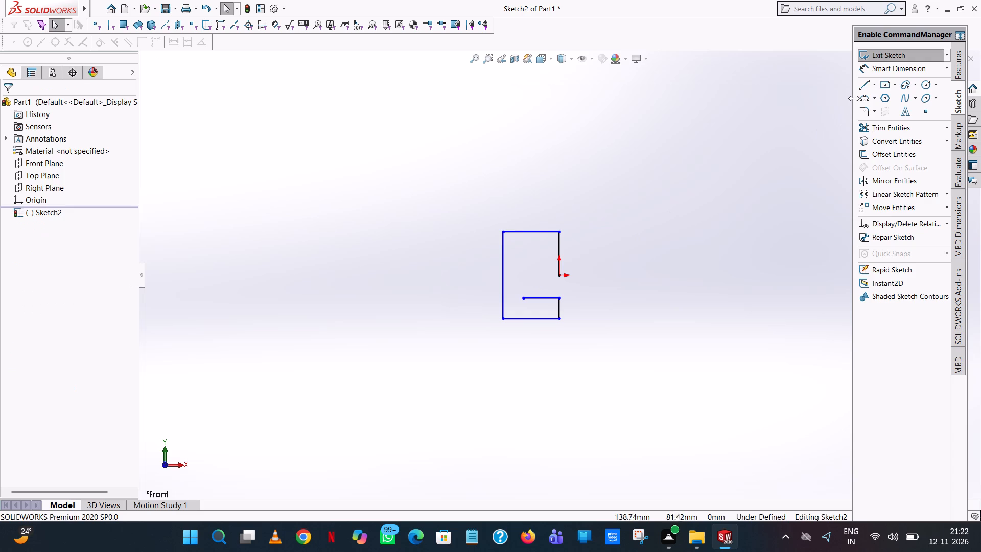
Sketch a vertical line upward from the inner end of the 17 mm line with its length set to 32-10.
left_click(868, 83)
left_click(524, 297)
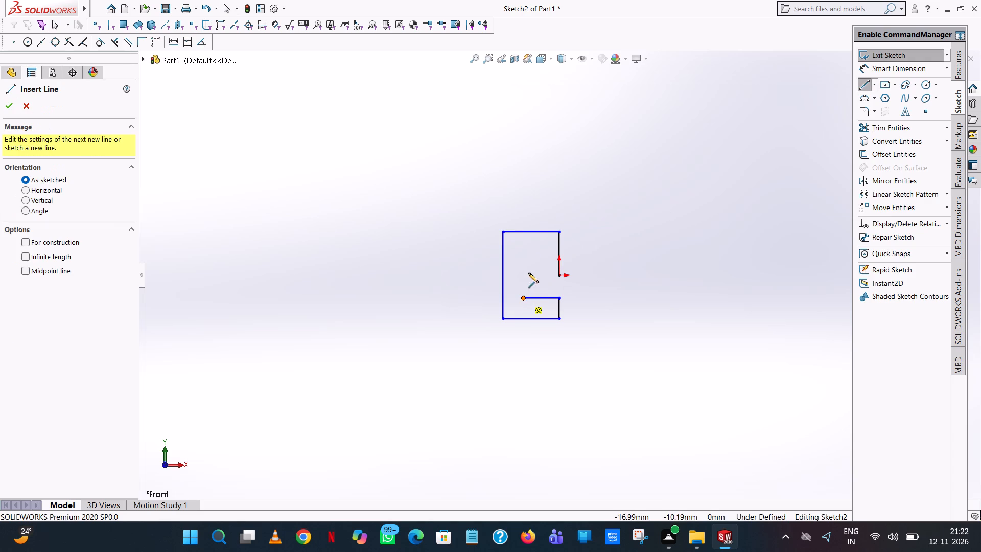
left_click(523, 245)
type("32")
type("-10")
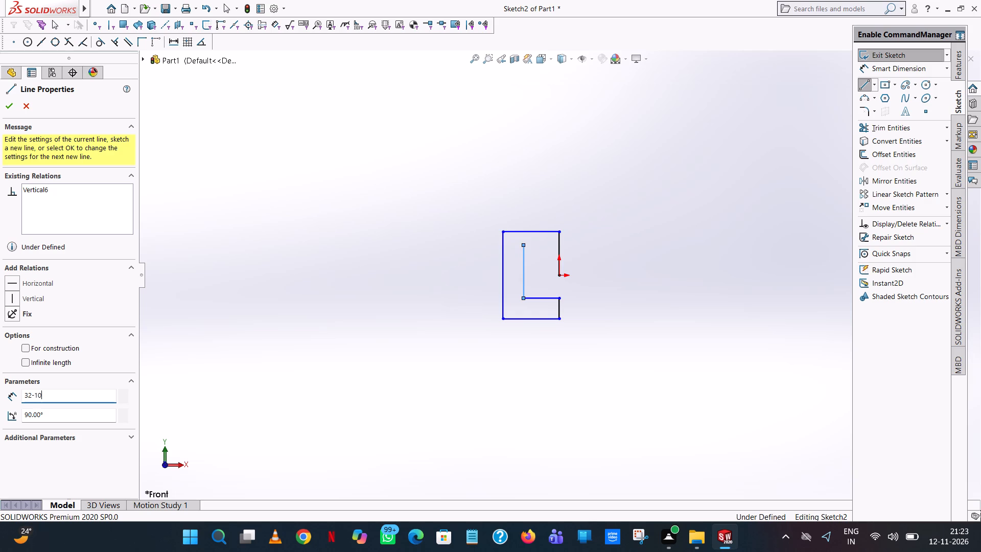
key("Return")
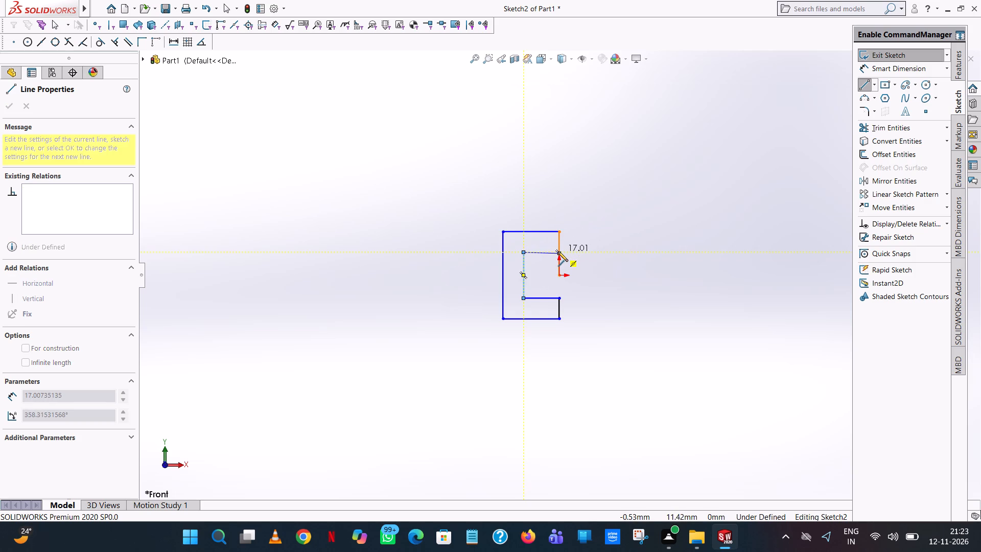
Close the channel profile with a 17 mm horizontal line from the inner vertical line's top to the vertical line above the origin.
scroll(558, 252, "down", 9)
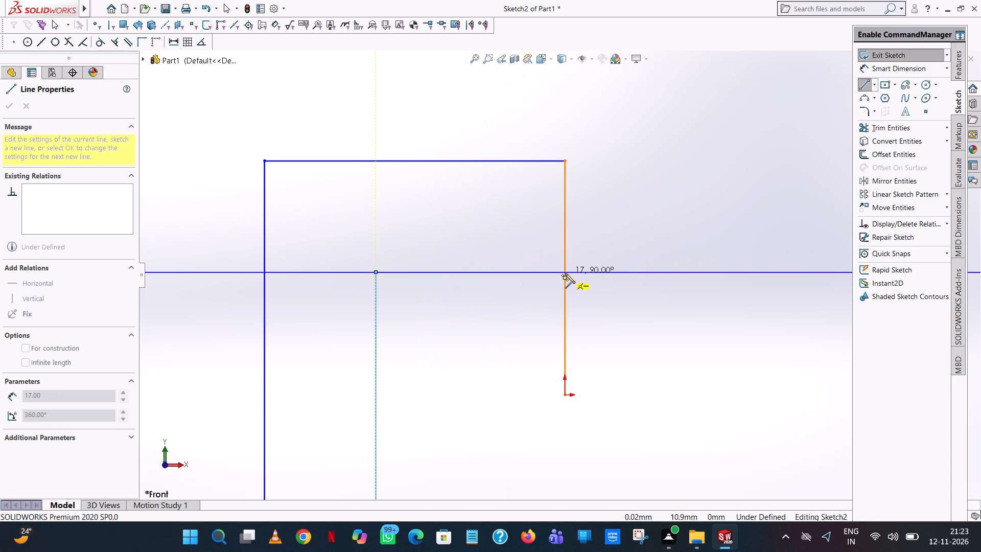
scroll(565, 273, "down", 10)
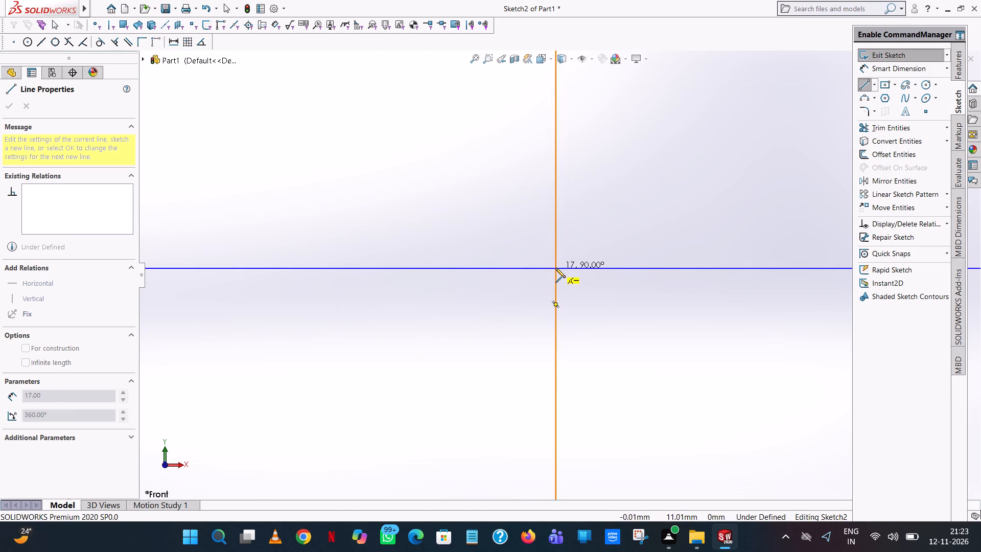
left_click(555, 268)
right_click(555, 268)
left_click(570, 272)
Trim the part of the vertical line between the inner horizontal line and the origin.
scroll(565, 286, "up", 20)
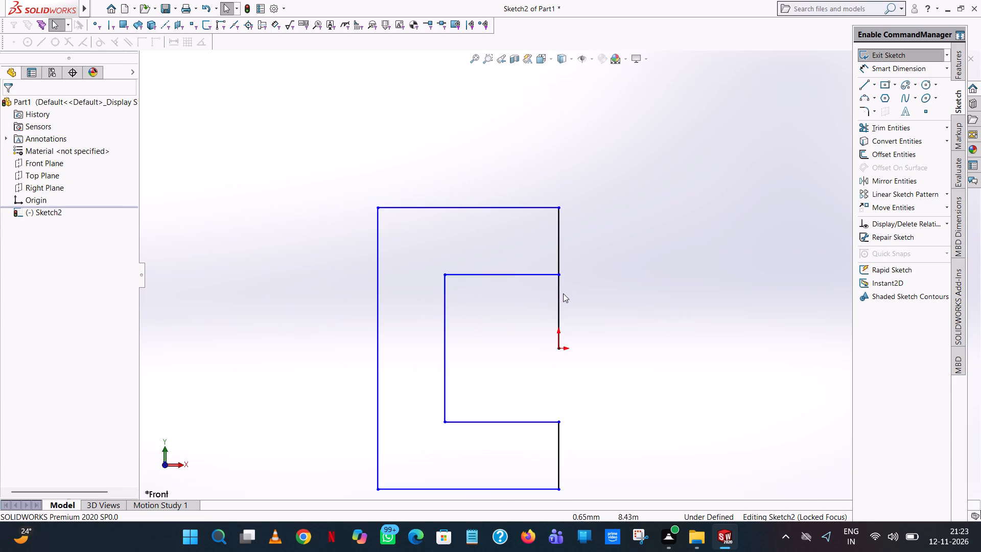
scroll(563, 293, "up", 4)
left_click(874, 133)
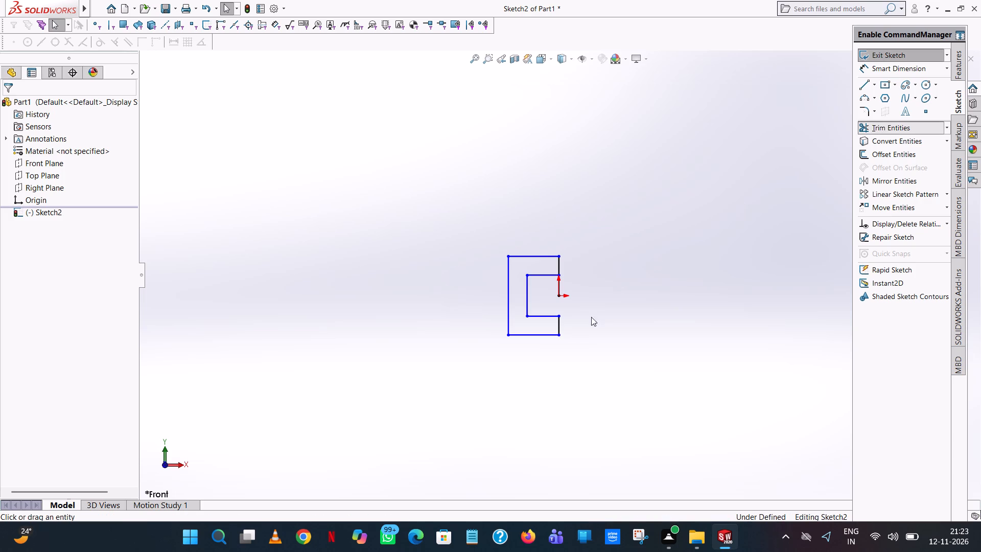
left_click(559, 291)
scroll(559, 291, "down", 8)
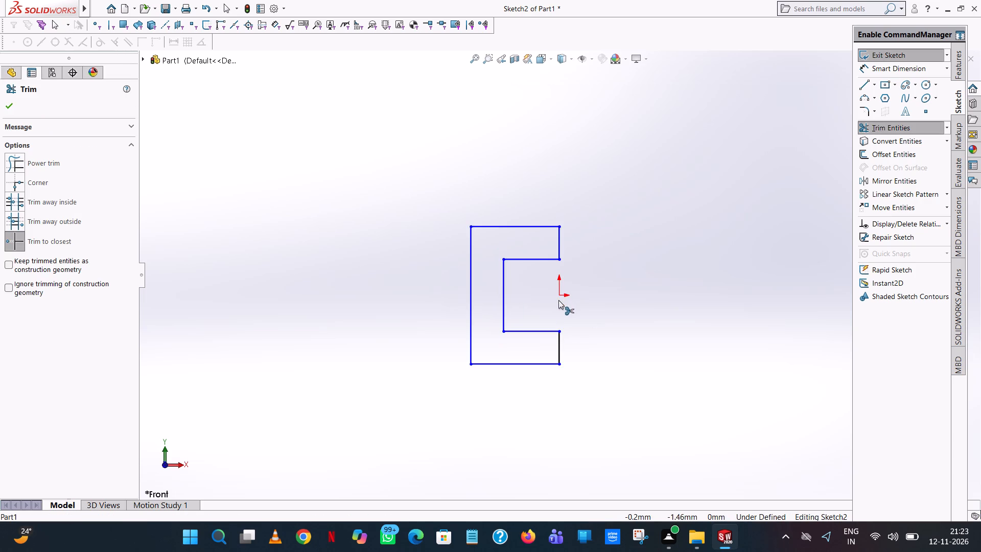
scroll(558, 300, "up", 4)
left_click(6, 100)
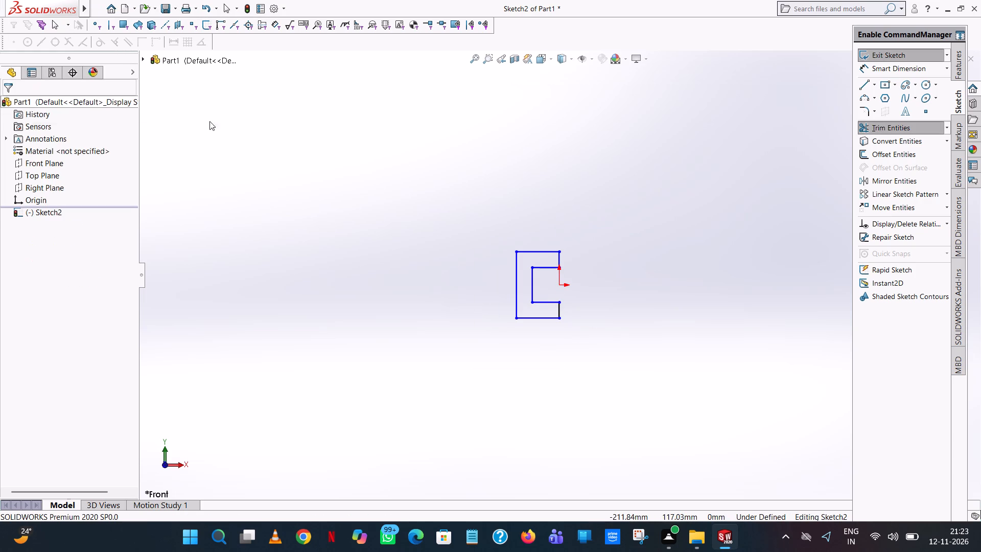
Dimension the length of the profile's outer vertical line, placing the dimension to the left of the profile.
left_click(912, 67)
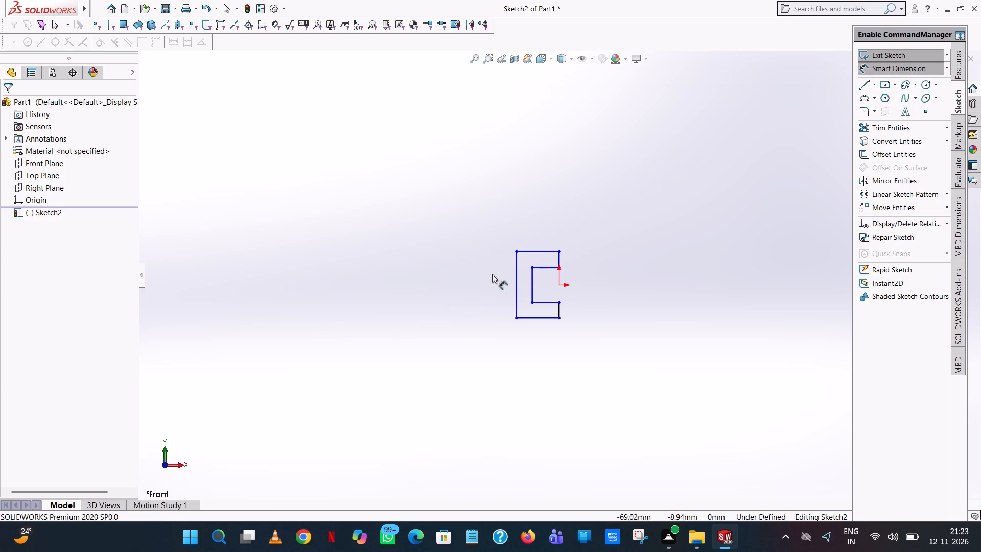
left_click(515, 263)
left_click(303, 308)
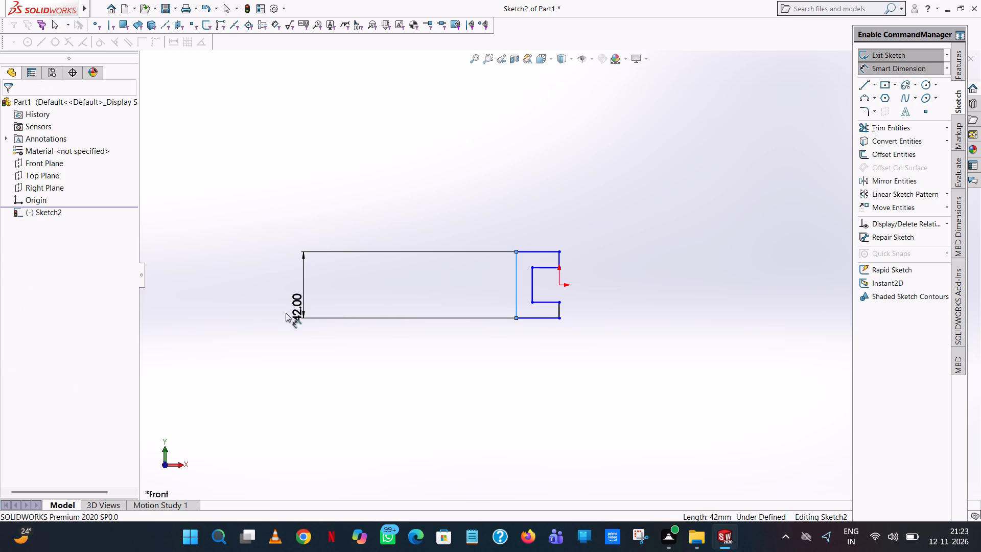
left_click(262, 287)
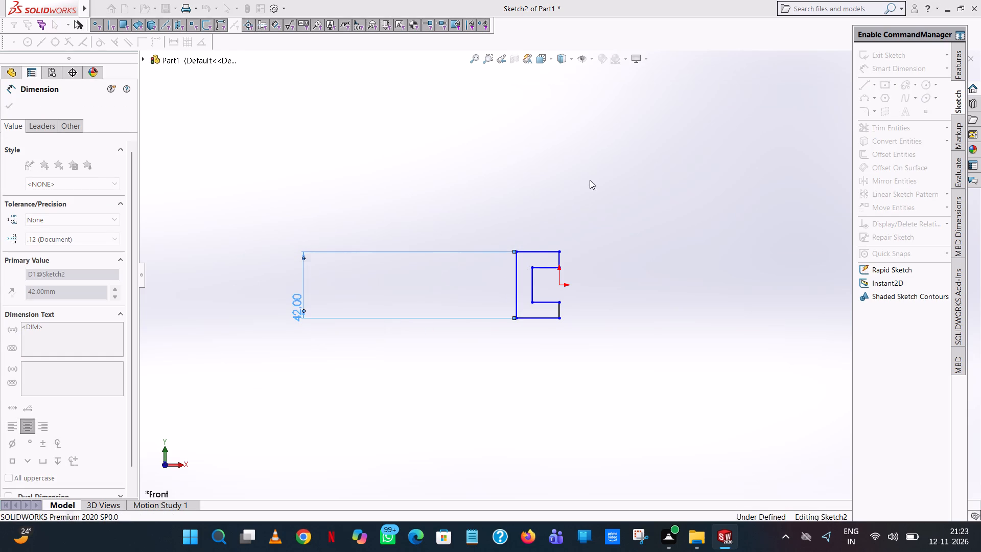
left_click(590, 179)
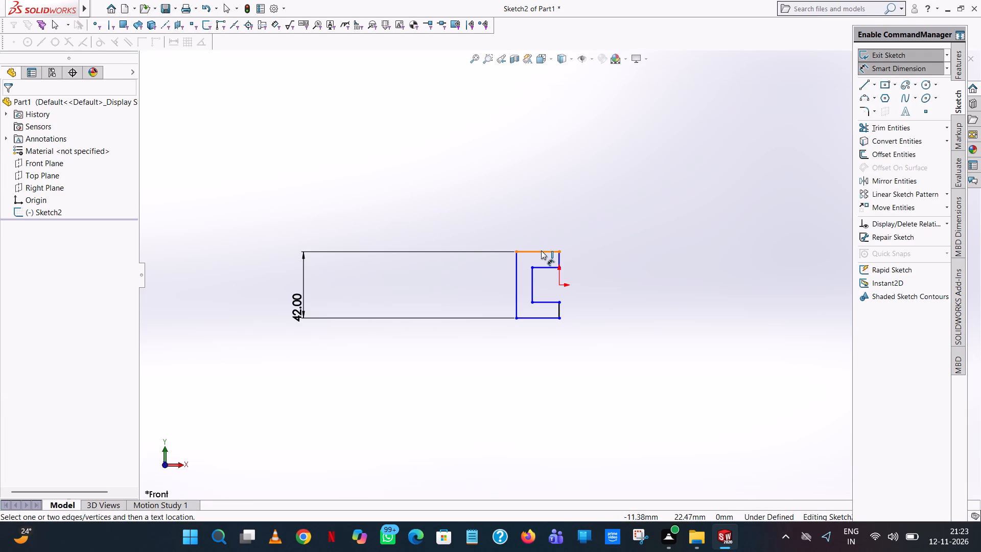
Dimension the length of the profile's top horizontal line, placing the dimension above the profile.
left_click(541, 250)
left_click(537, 216)
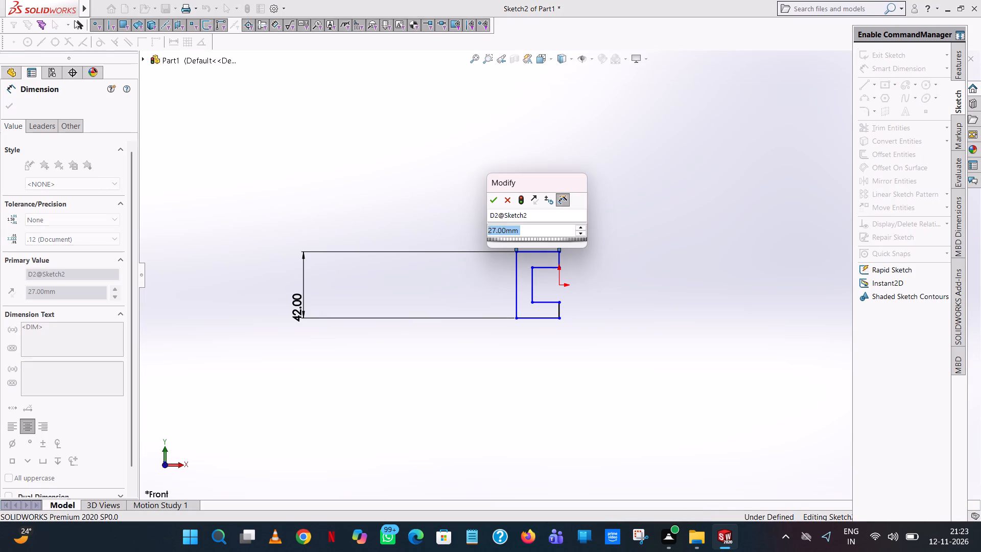
left_click(494, 205)
left_click(558, 128)
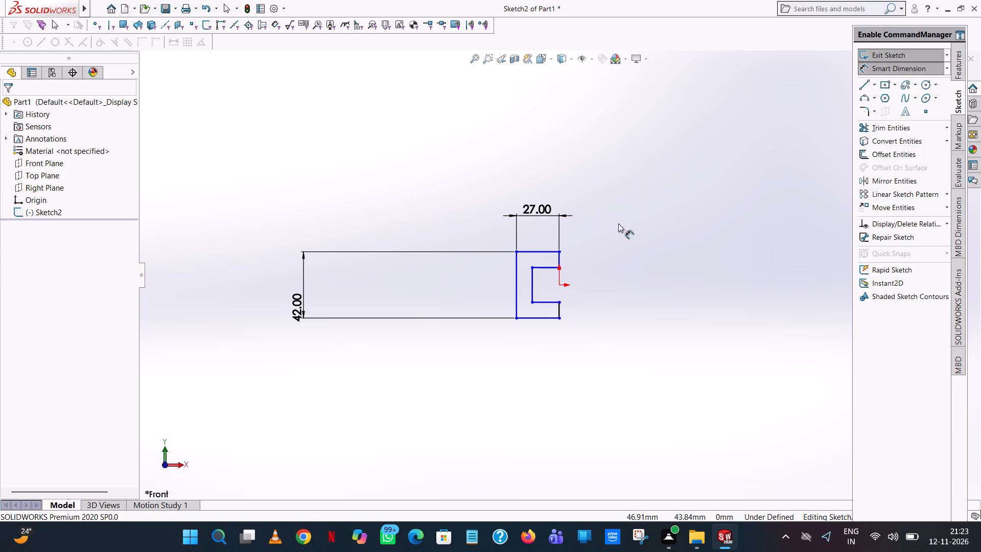
Dimension the horizontal distance from the profile's outer vertical line to the origin, placing the dimension below the profile.
left_click(515, 267)
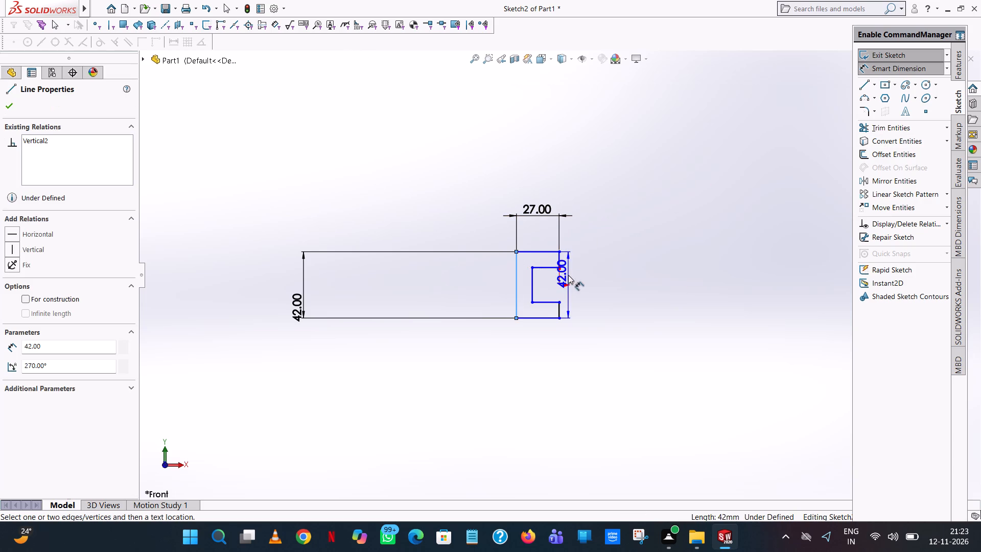
left_click(559, 283)
left_click(576, 384)
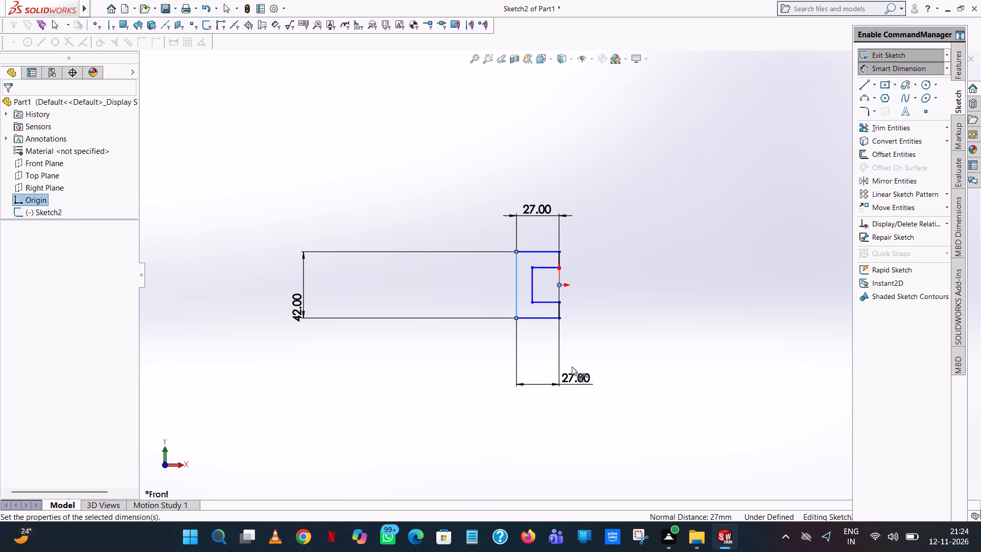
left_click(534, 373)
left_click(668, 187)
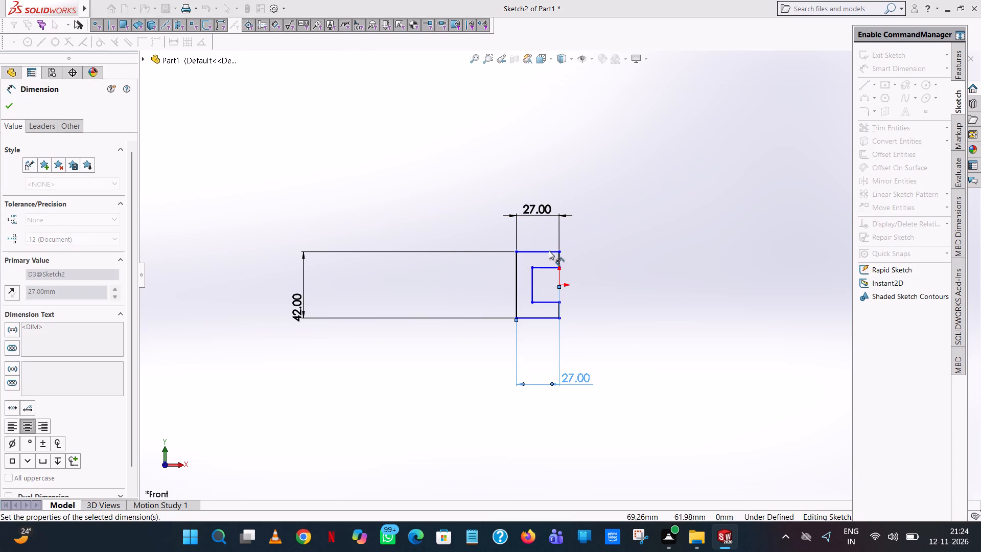
Dimension the vertical distance from the profile's top line to the origin, placing the dimension left of the profile.
left_click(547, 251)
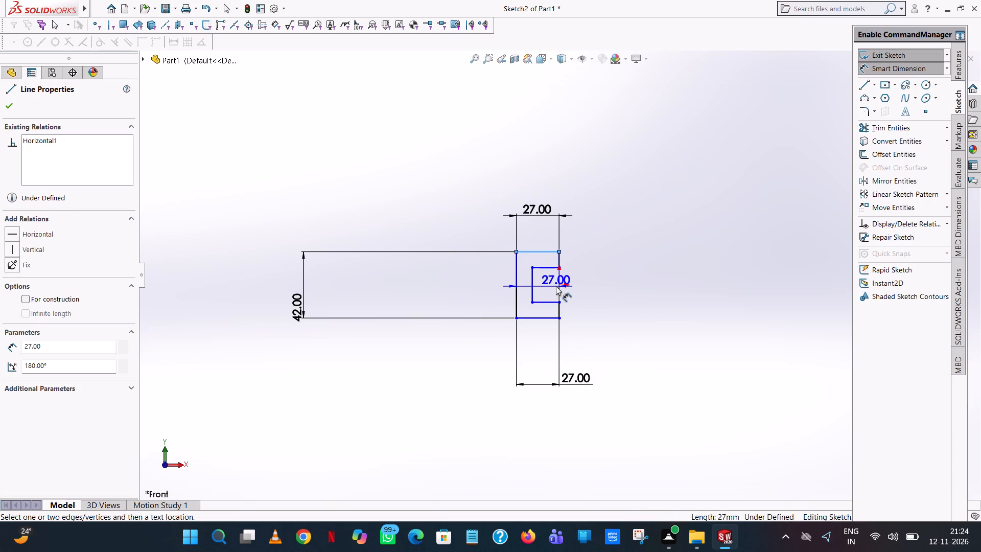
left_click(558, 284)
left_click(466, 298)
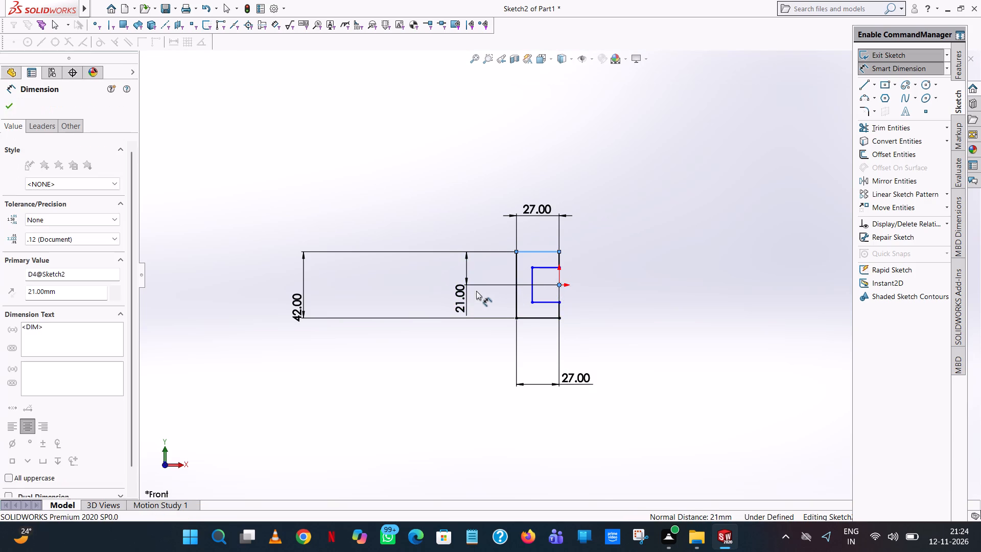
left_click(424, 281)
left_click(460, 135)
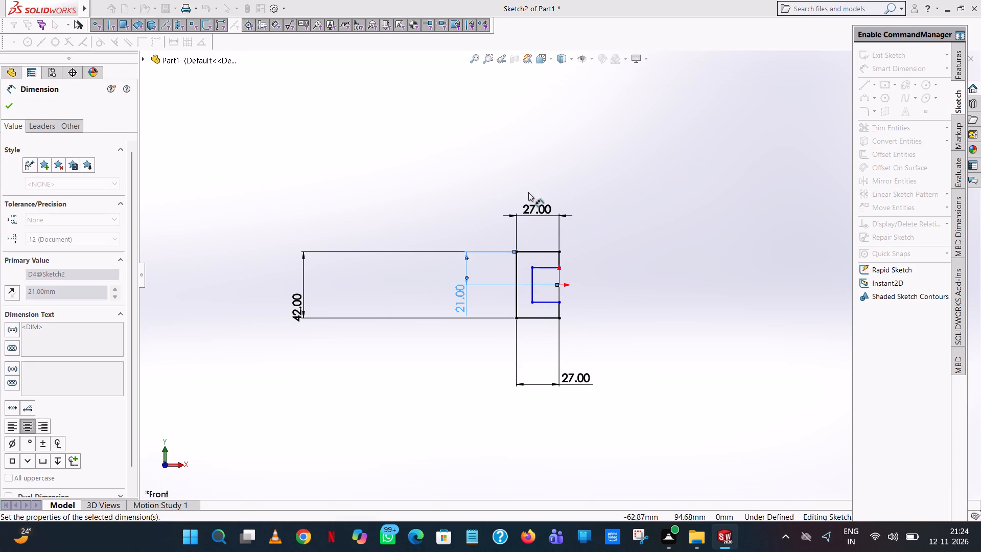
Dimension the channel opening's height between its two inner horizontal lines, placing the dimension left of the profile.
left_click(549, 302)
left_click(549, 269)
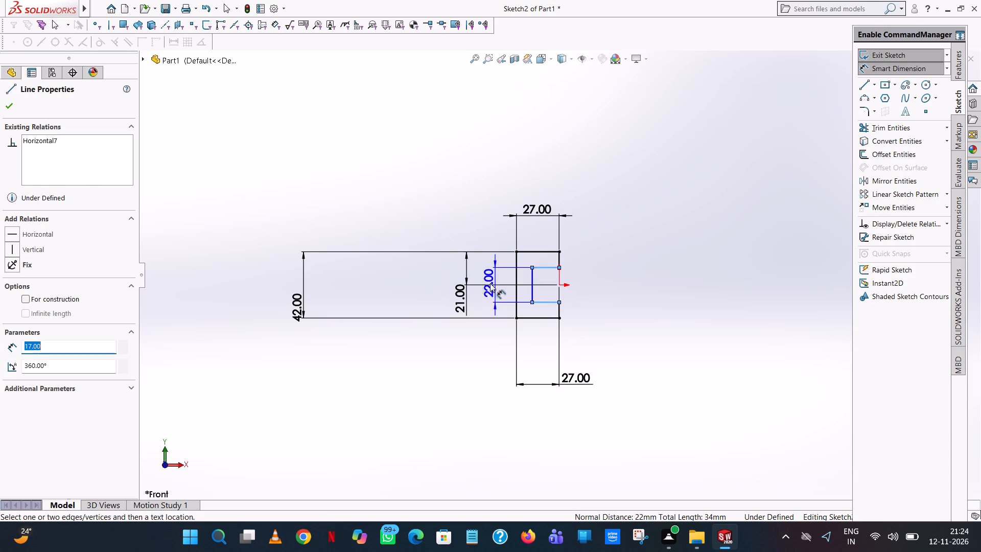
left_click(490, 283)
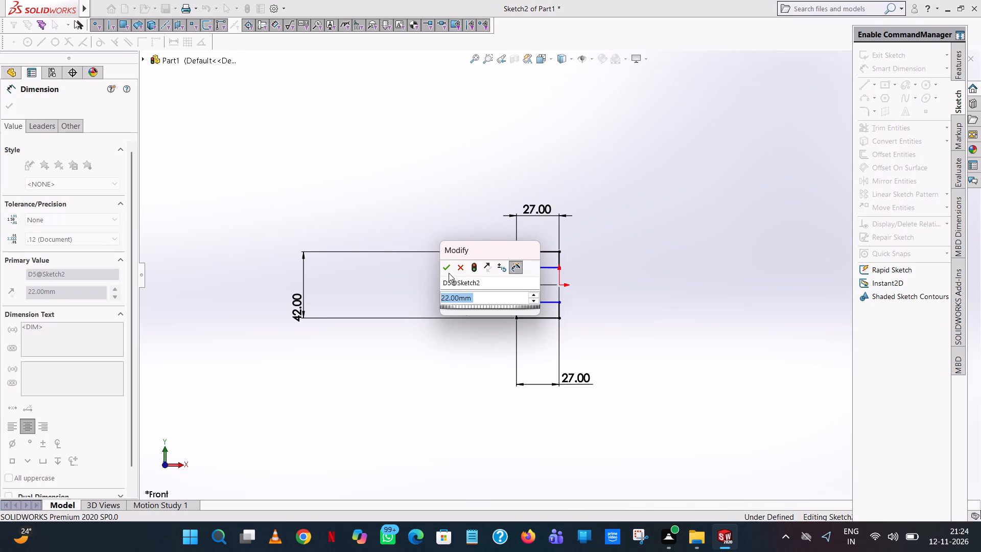
left_click(445, 267)
left_click(491, 182)
Dimension the vertical distance from the upper inner horizontal line to the origin, placing it right of the profile.
left_click(548, 268)
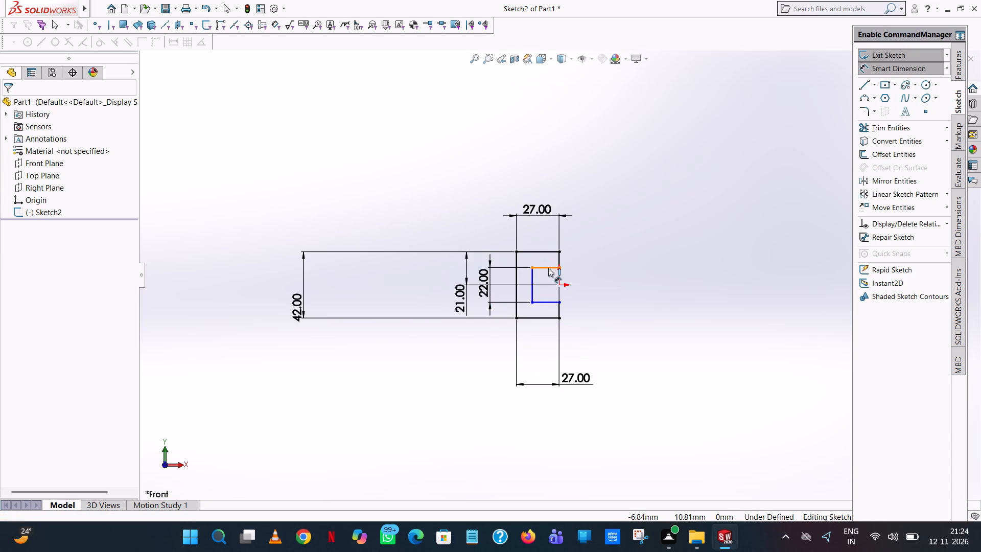
left_click(558, 285)
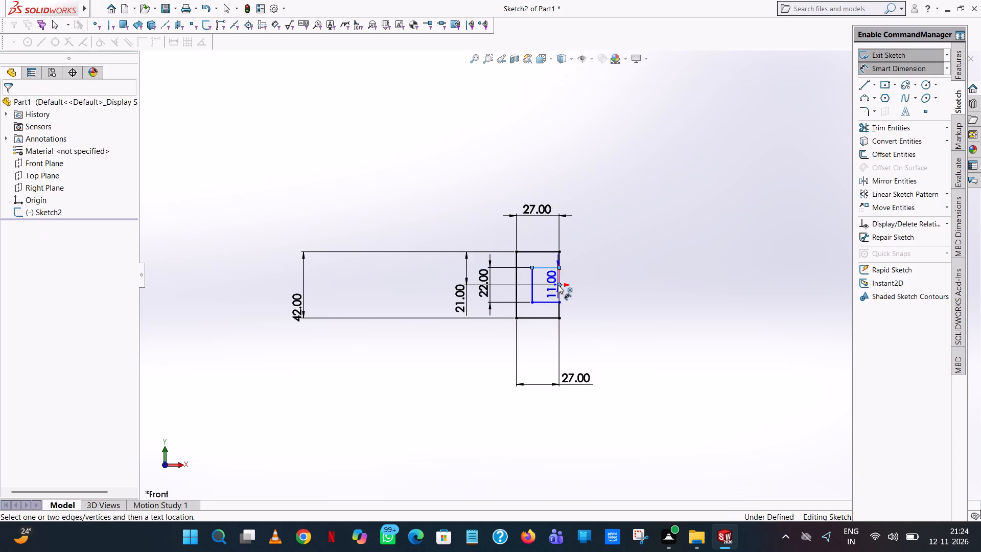
left_click(601, 283)
left_click(555, 270)
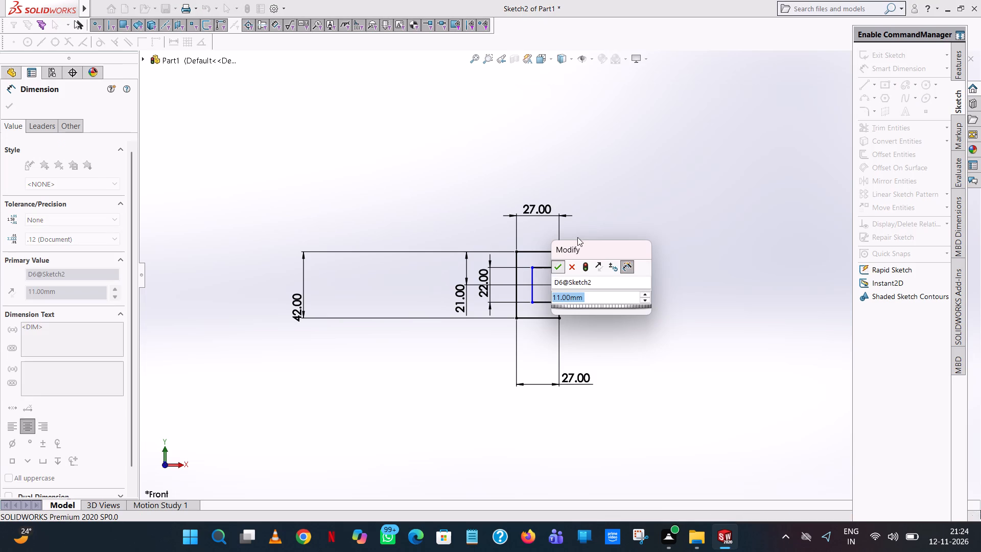
left_click(601, 208)
Dimension the horizontal distance from the inner vertical line to the origin, placing it just below the profile.
left_click(534, 288)
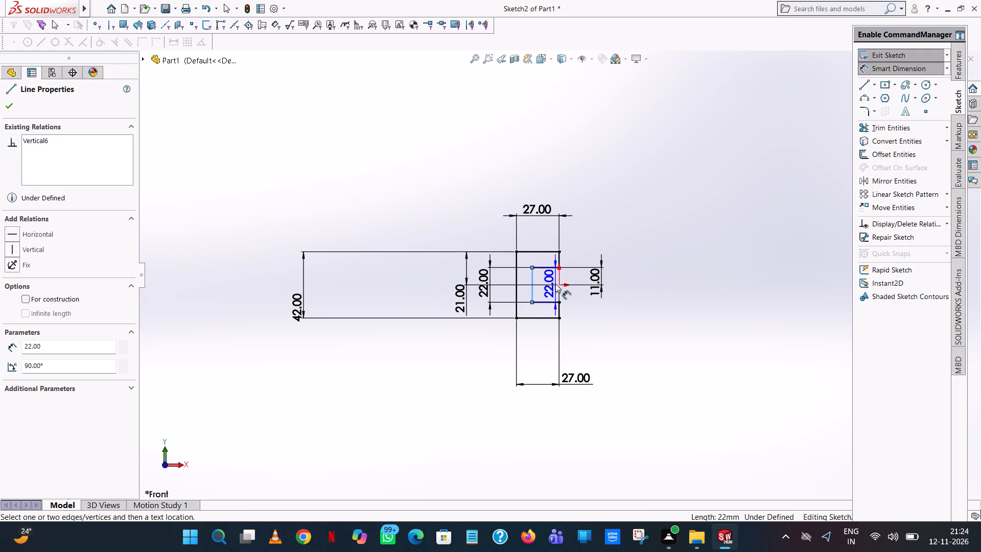
left_click(560, 284)
left_click(532, 332)
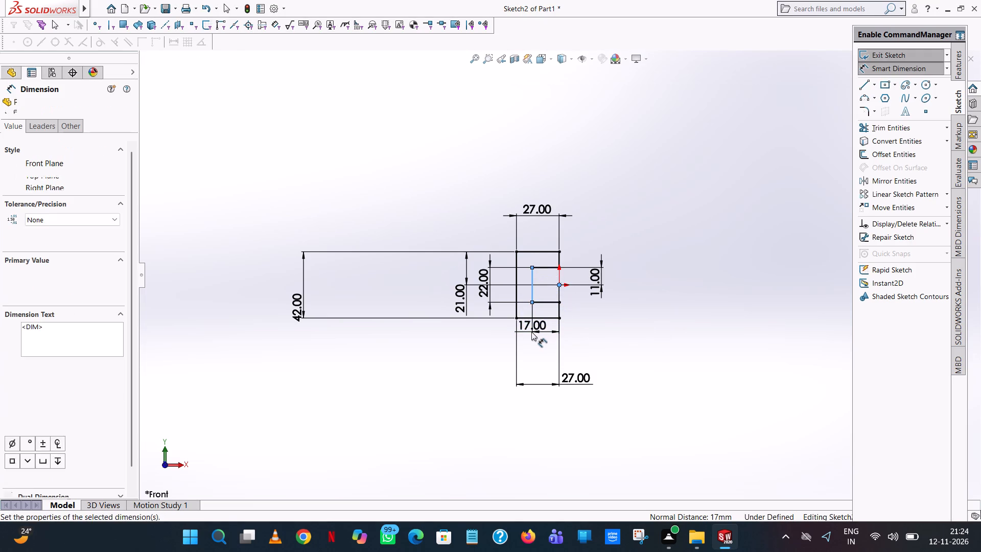
left_click(486, 314)
left_click(678, 188)
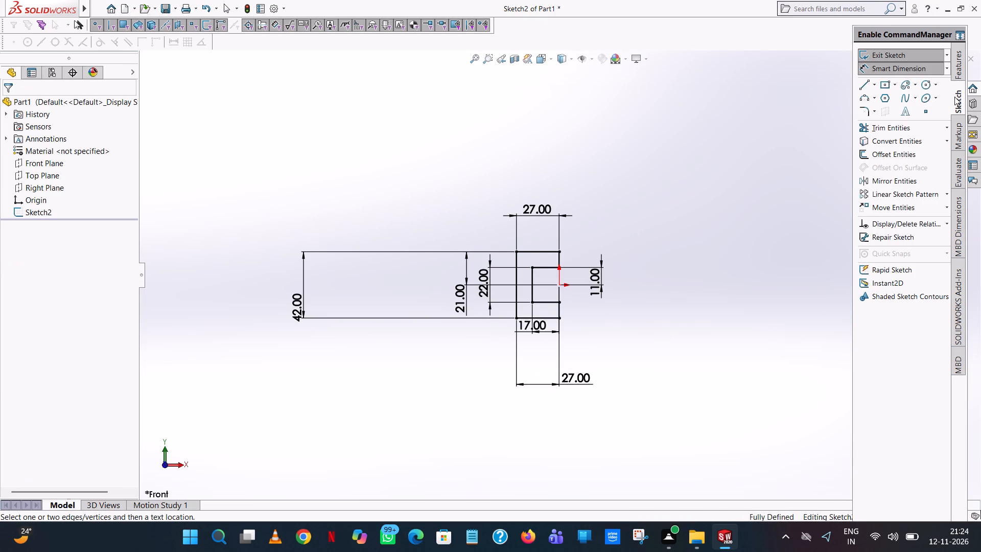
Extrude the C-shaped channel profile 75 mm with the Mid Plane end condition.
left_click(957, 64)
left_click(917, 60)
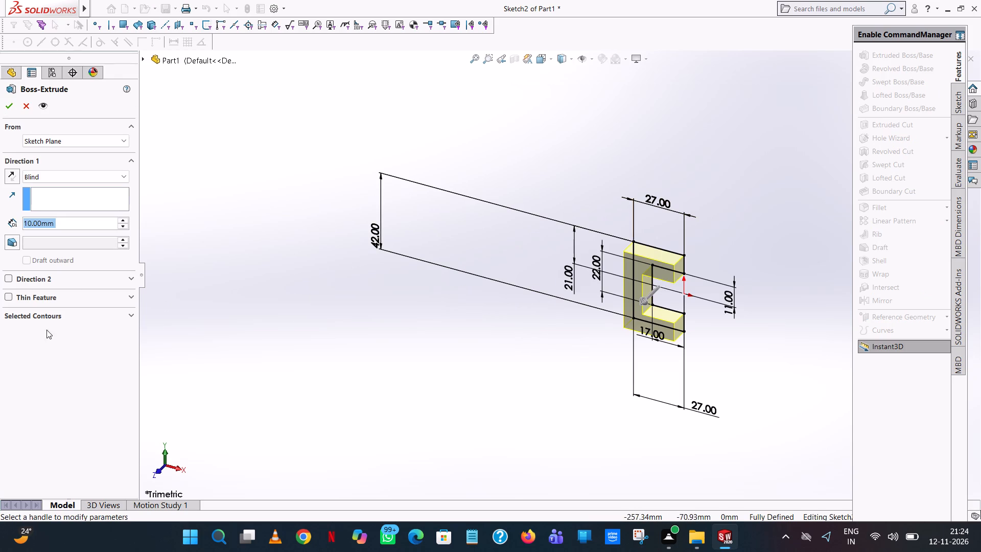
left_click(104, 180)
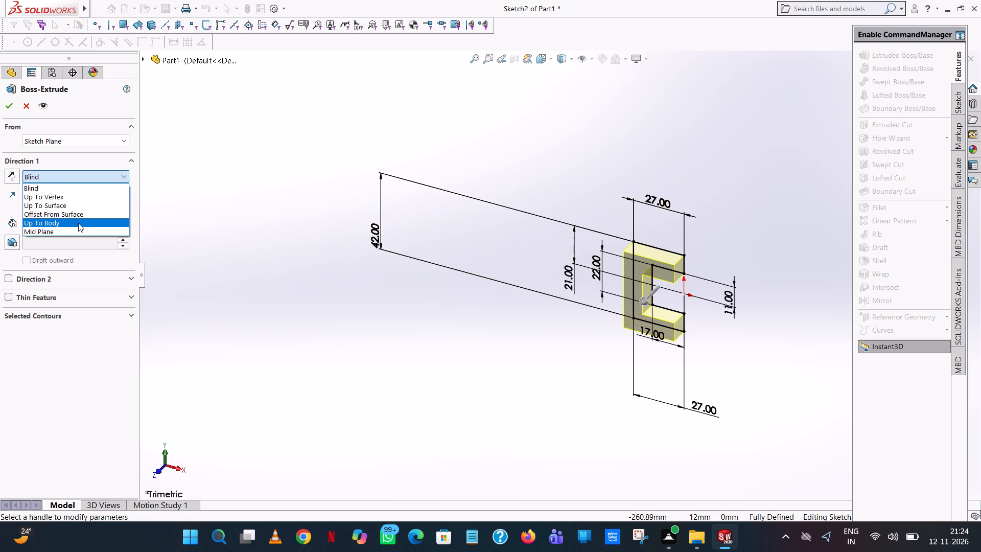
left_click(57, 238)
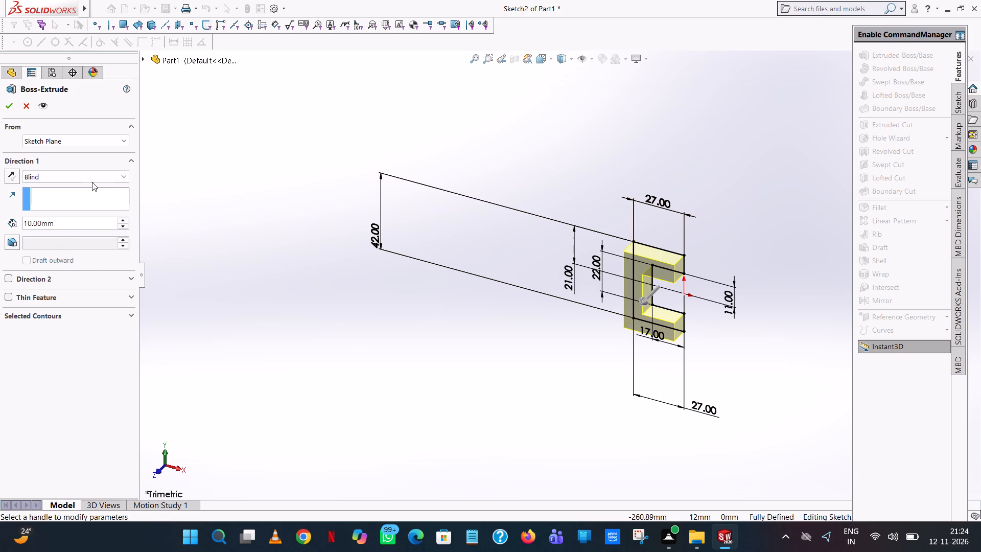
left_click(94, 178)
left_click(37, 229)
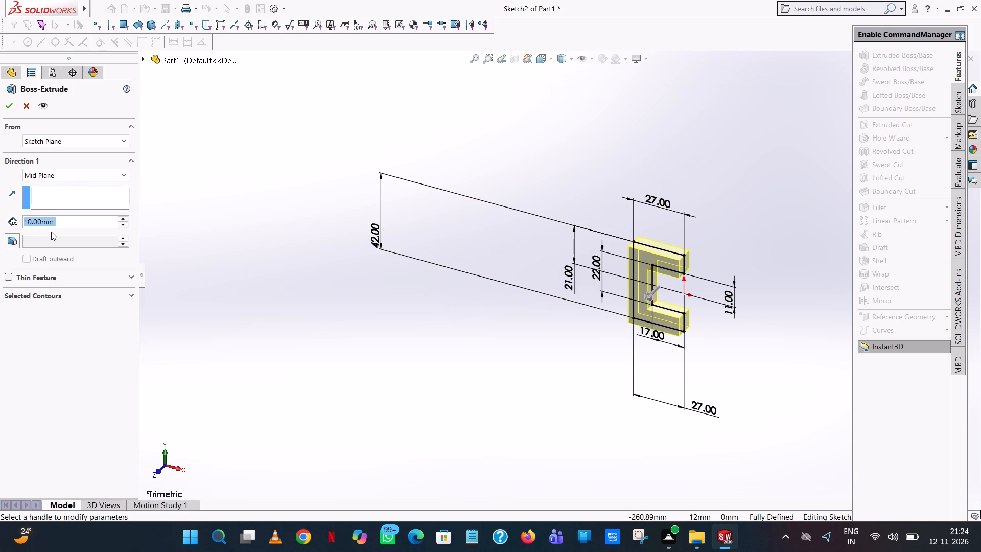
type("75")
key("Return")
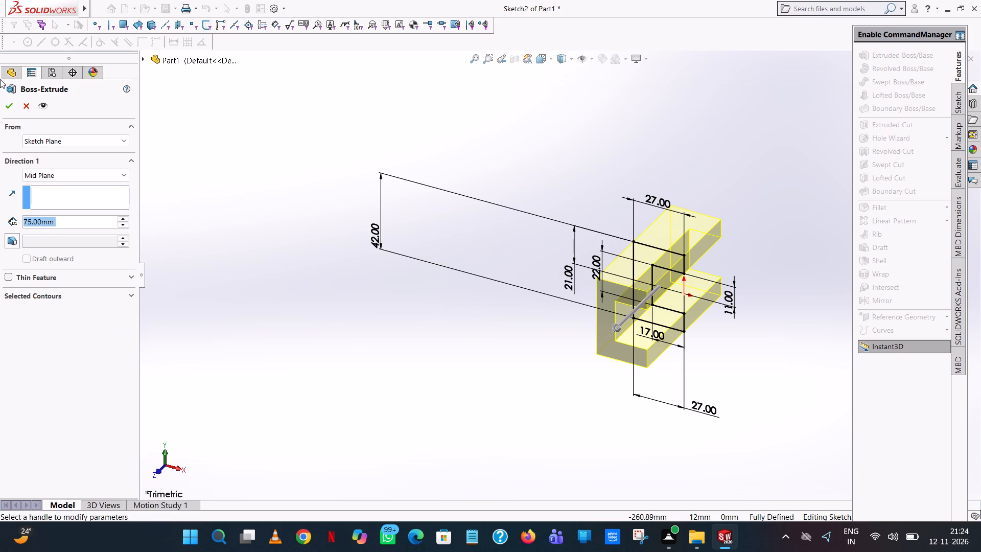
left_click(8, 105)
left_click(515, 162)
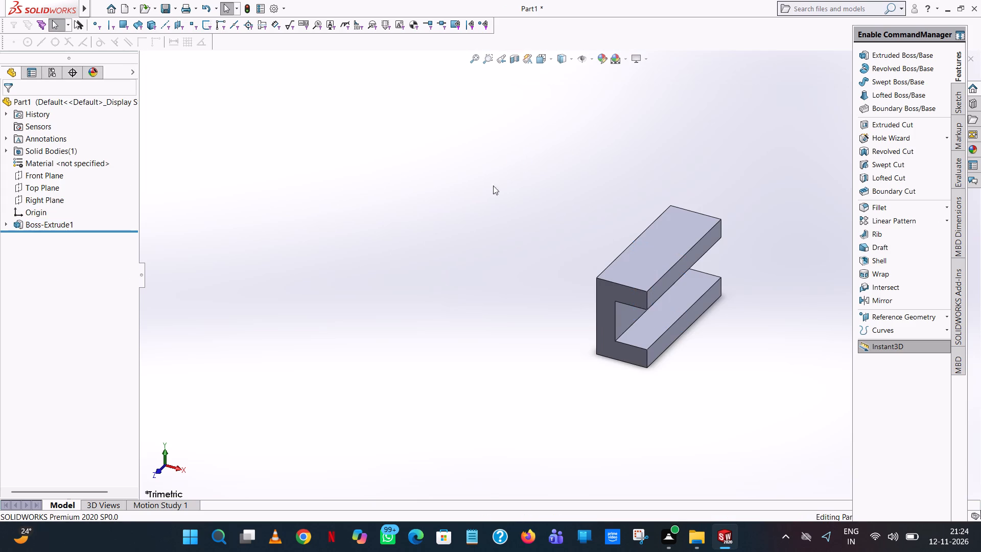
Start an extruded boss sketch on the channel's C-shaped front end face and view it face-on.
middle_click_drag(489, 190, 534, 163)
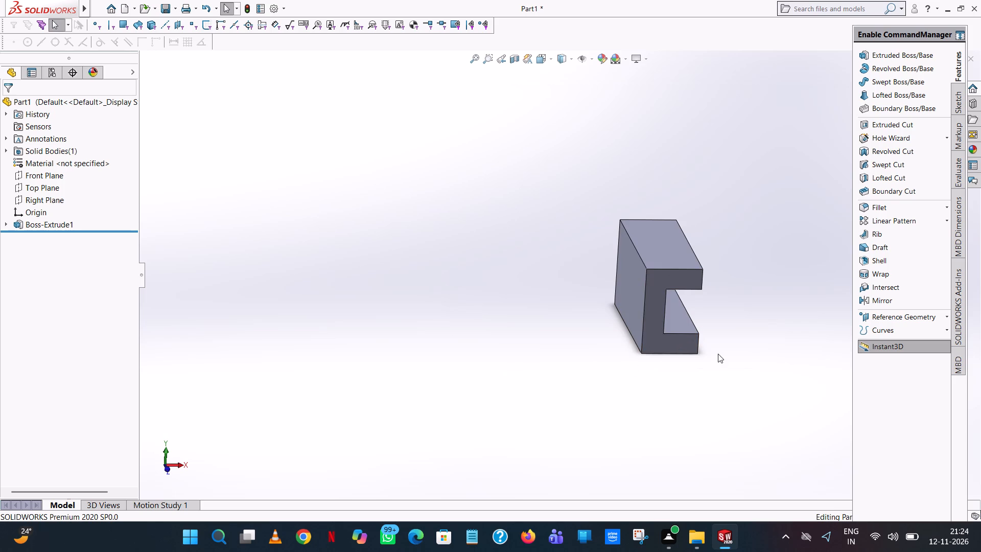
middle_click_drag(702, 310, 697, 276)
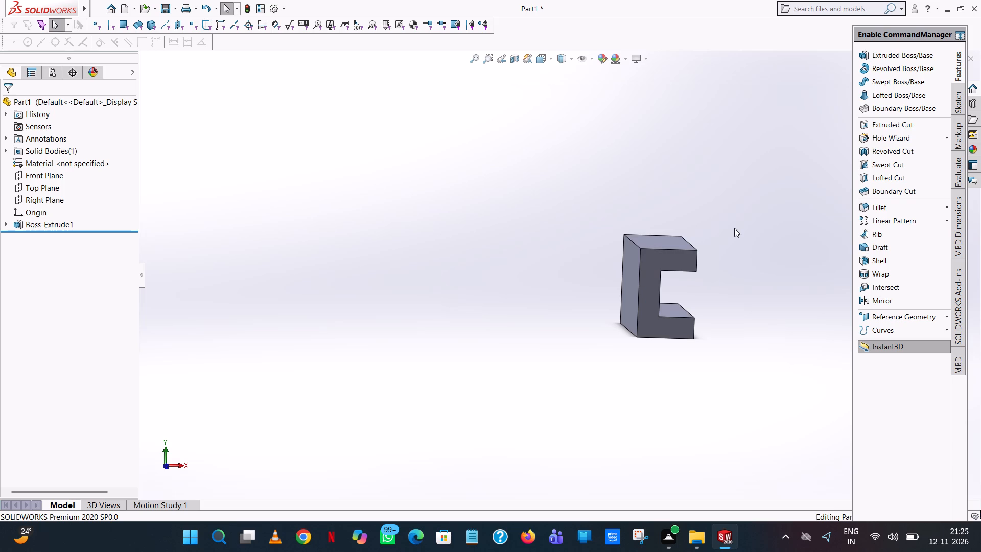
scroll(705, 285, "up", 1)
middle_click_drag(705, 285, 700, 266)
scroll(700, 266, "up", 1)
left_click(895, 59)
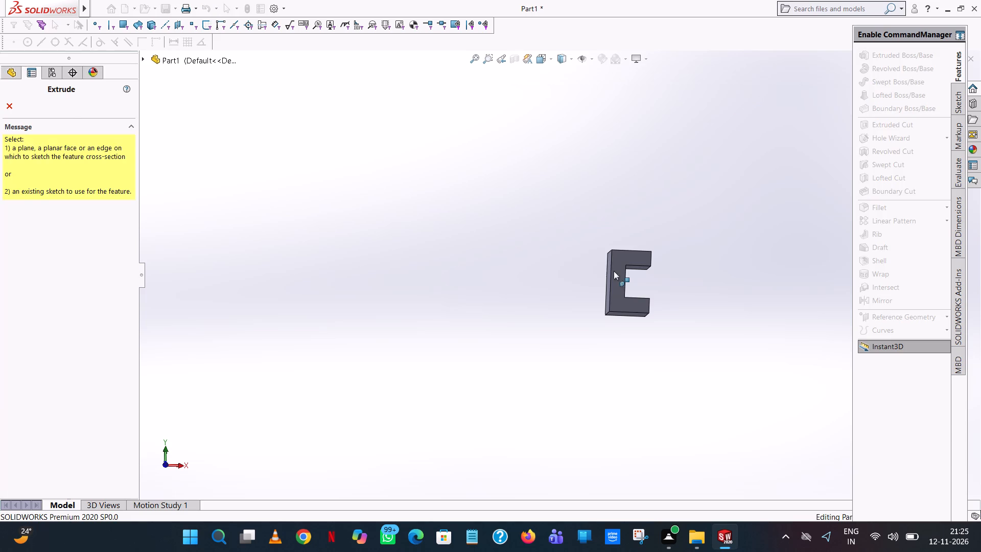
left_click(635, 257)
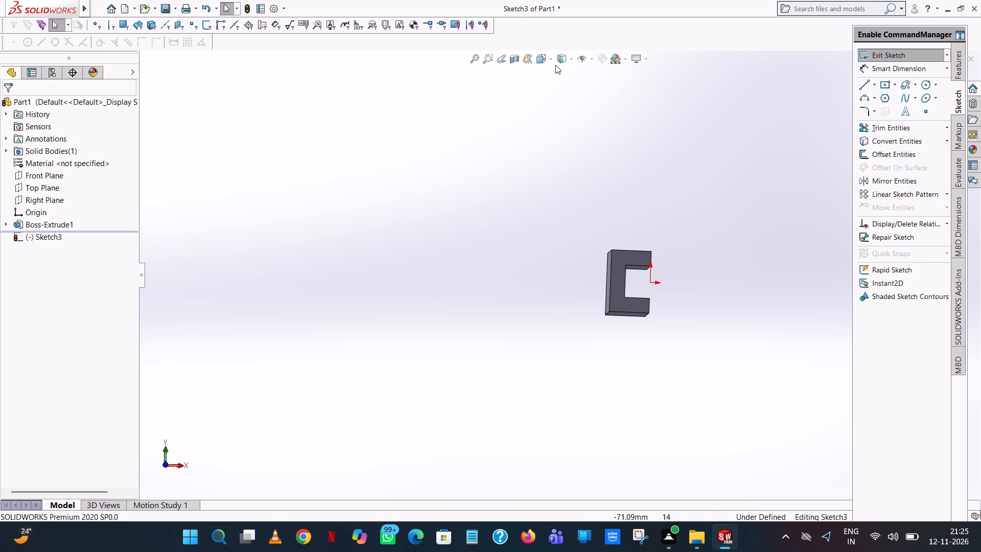
left_click(554, 60)
left_click(600, 117)
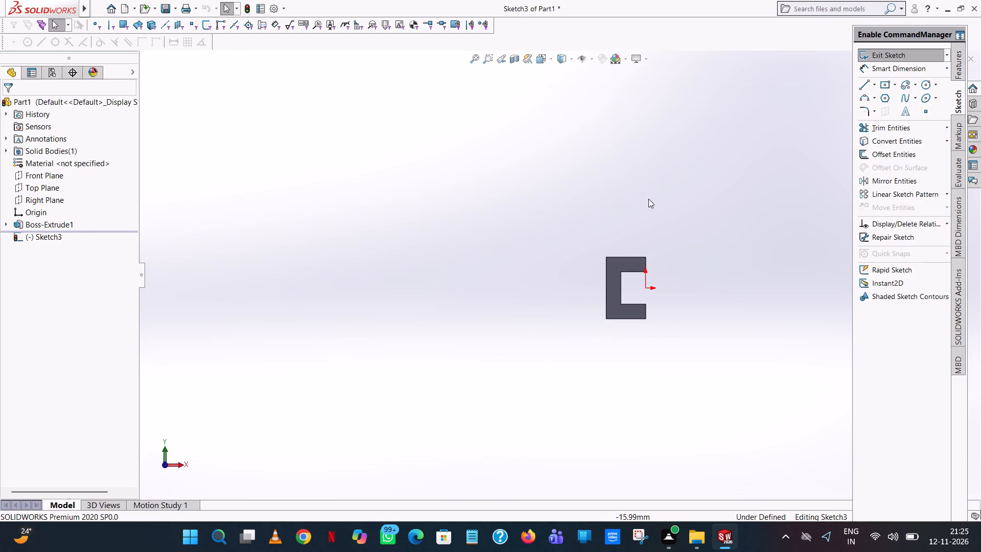
Sketch a vertical line upward from the origin with its length set to 13/2.
scroll(662, 289, "down", 3)
left_click(868, 84)
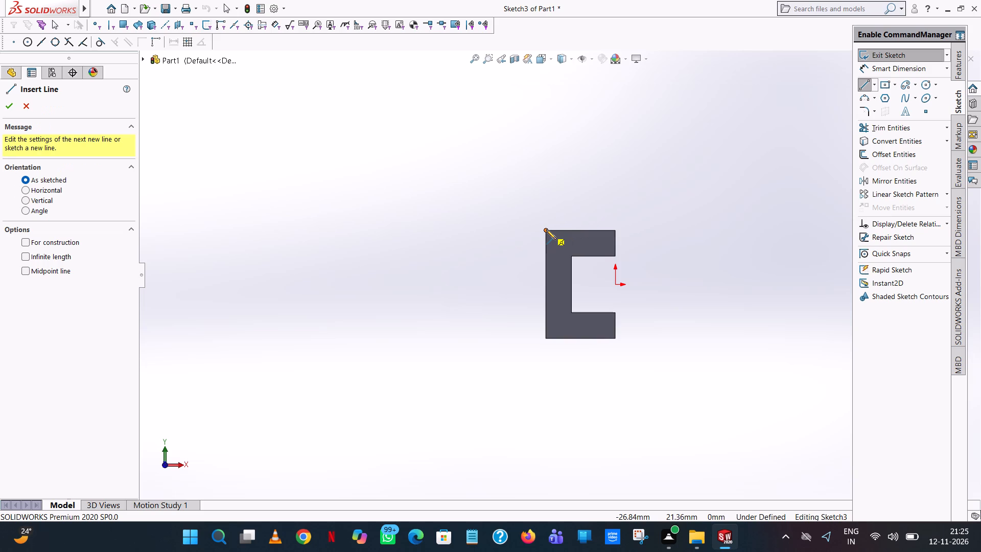
left_click(616, 285)
scroll(615, 266, "down", 7)
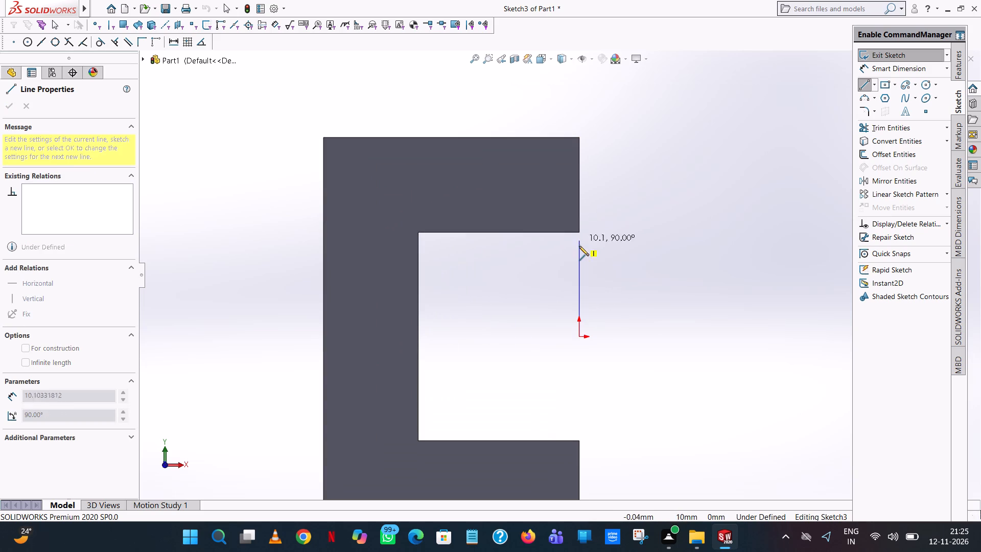
left_click(579, 258)
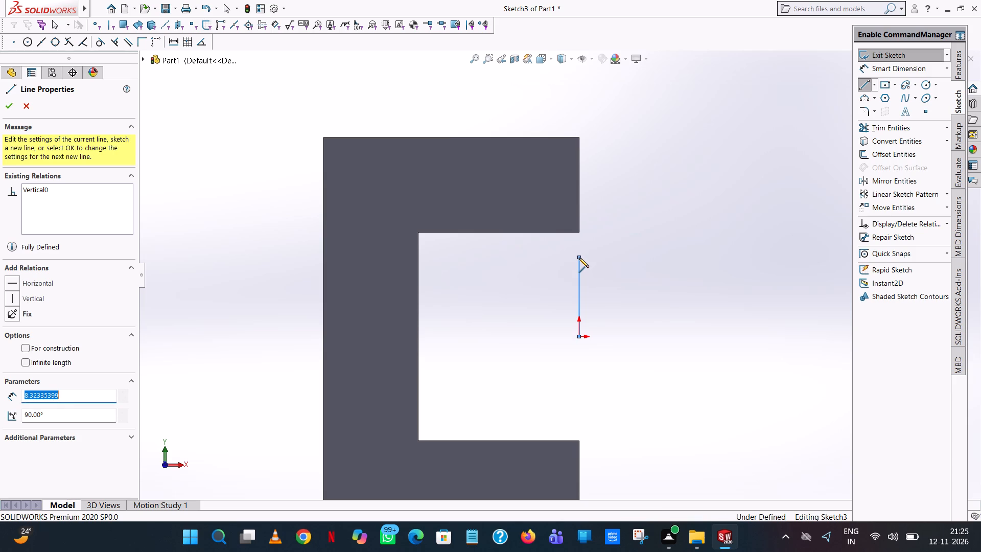
type("13/")
key("2")
key("Return")
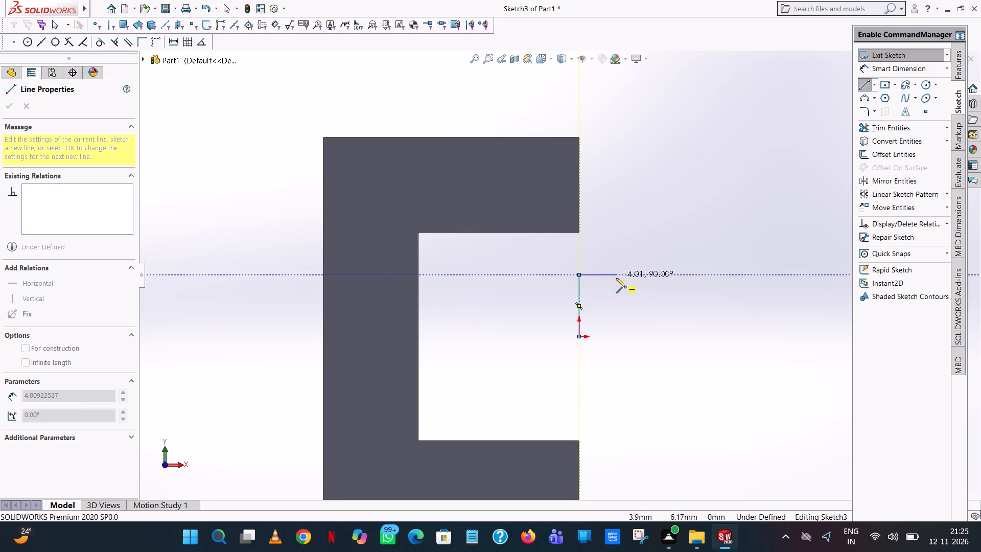
Sketch a 10 mm horizontal line away from the channel, starting at the vertical line's upper end.
left_click(630, 273)
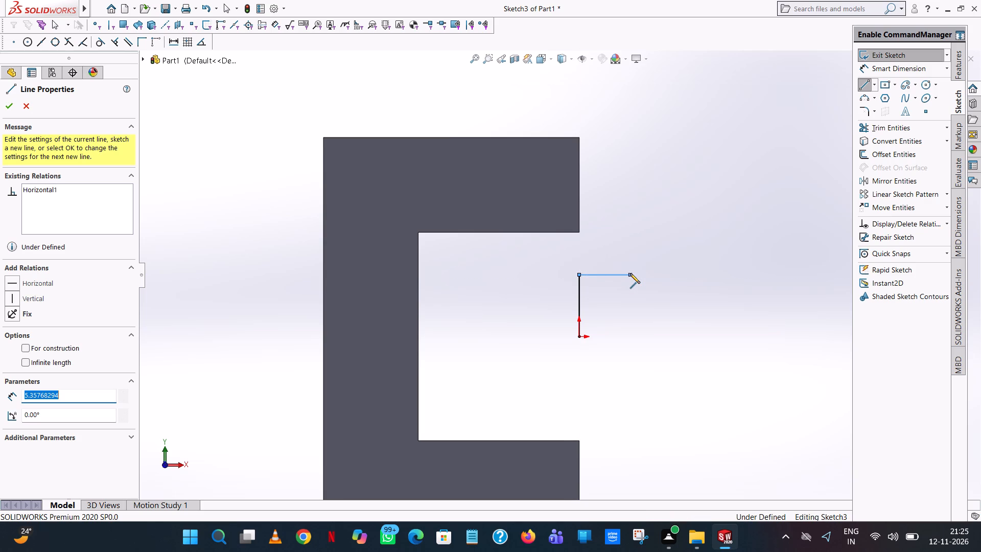
type("10")
key("Return")
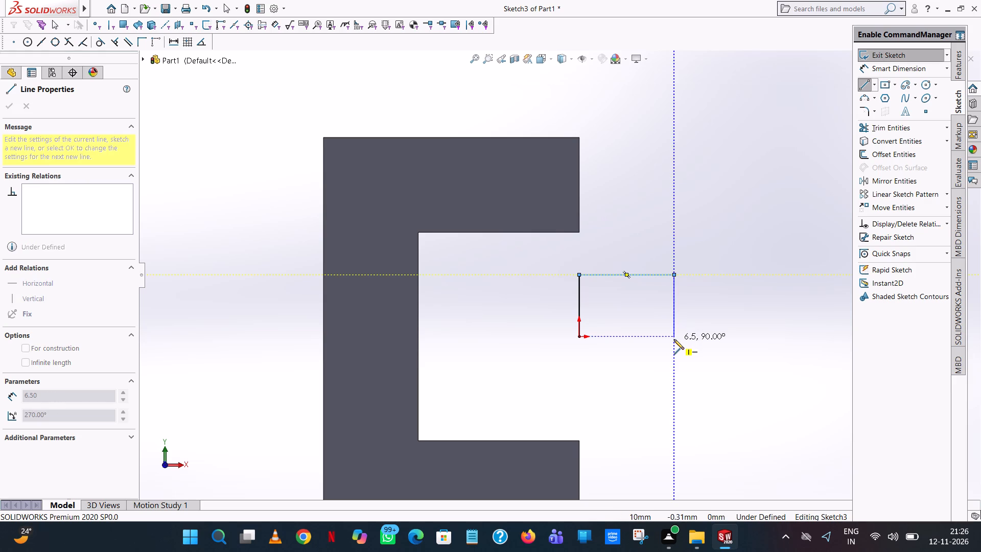
Complete the 10 mm wide rectangle with a 14.5 mm outer side up to the channel's top level and lines back to its start.
left_click(672, 137)
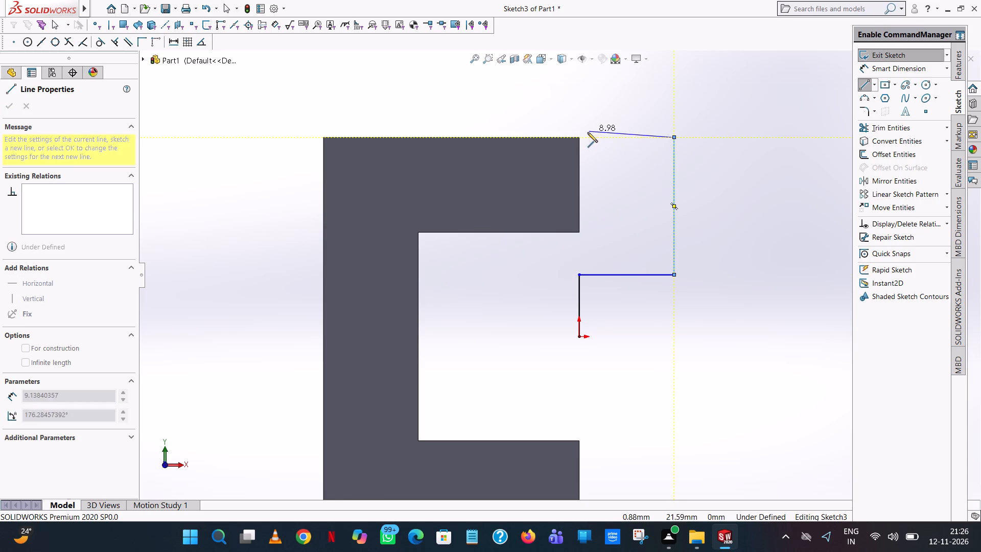
left_click(578, 136)
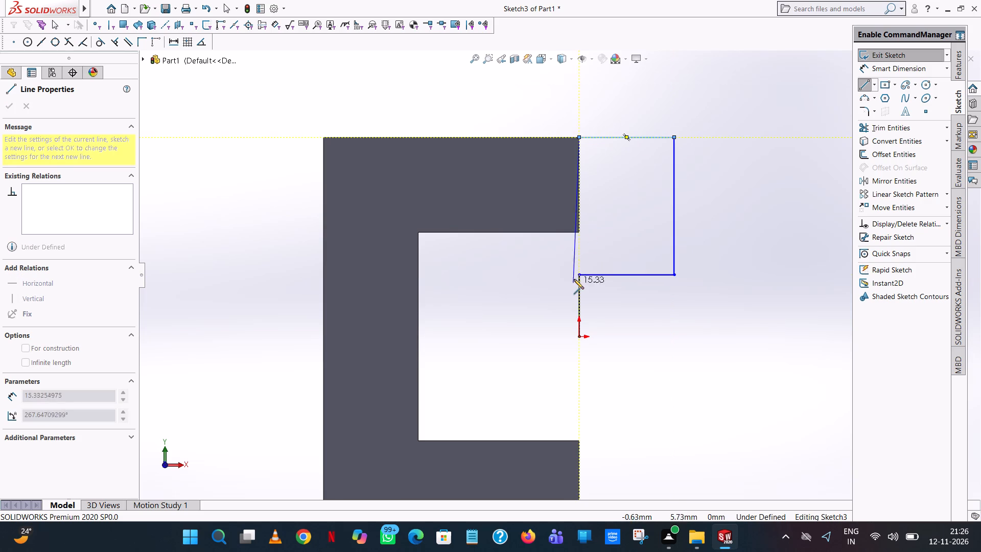
left_click(577, 274)
right_click(577, 274)
left_click(614, 286)
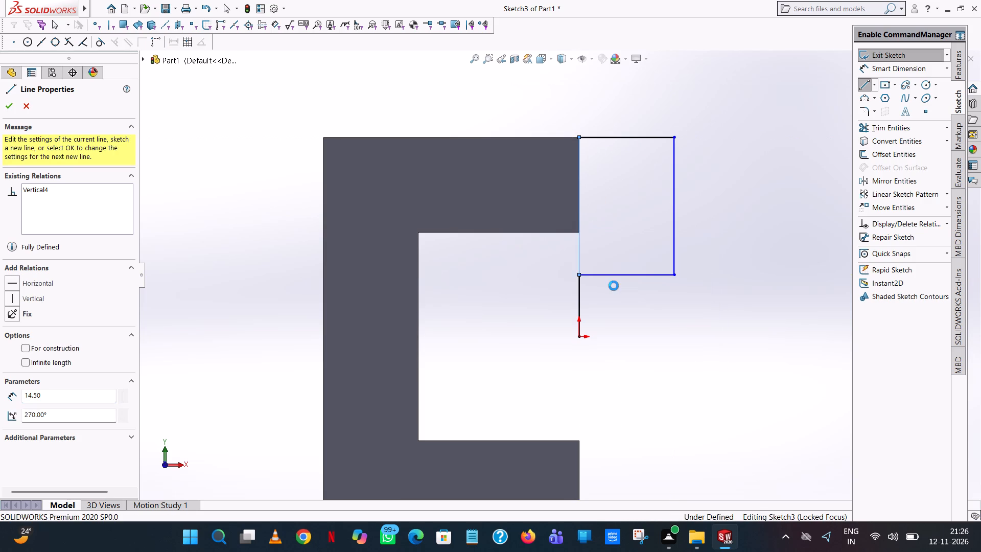
Trim away the vertical line between the origin and the rectangle's lower corner.
left_click(878, 125)
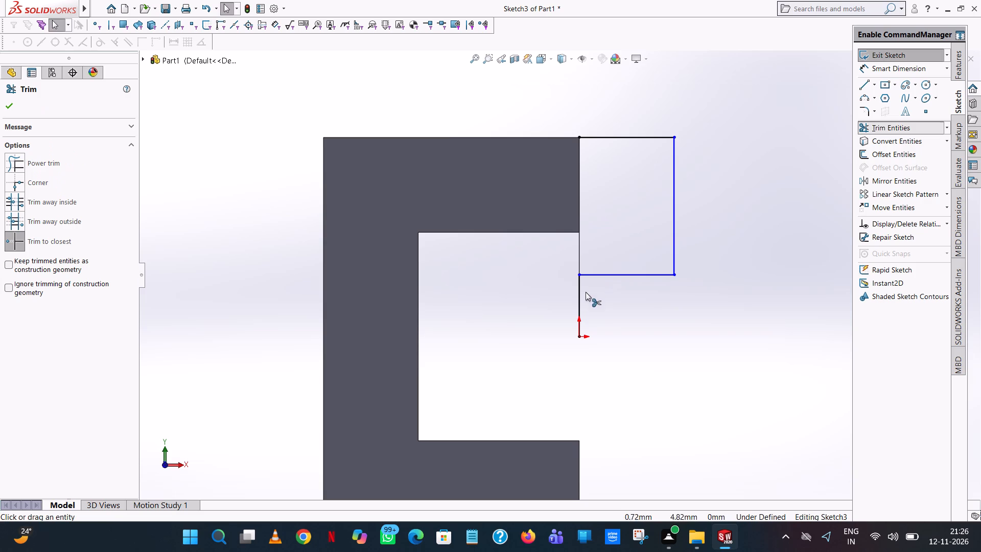
left_click(582, 300)
left_click(13, 108)
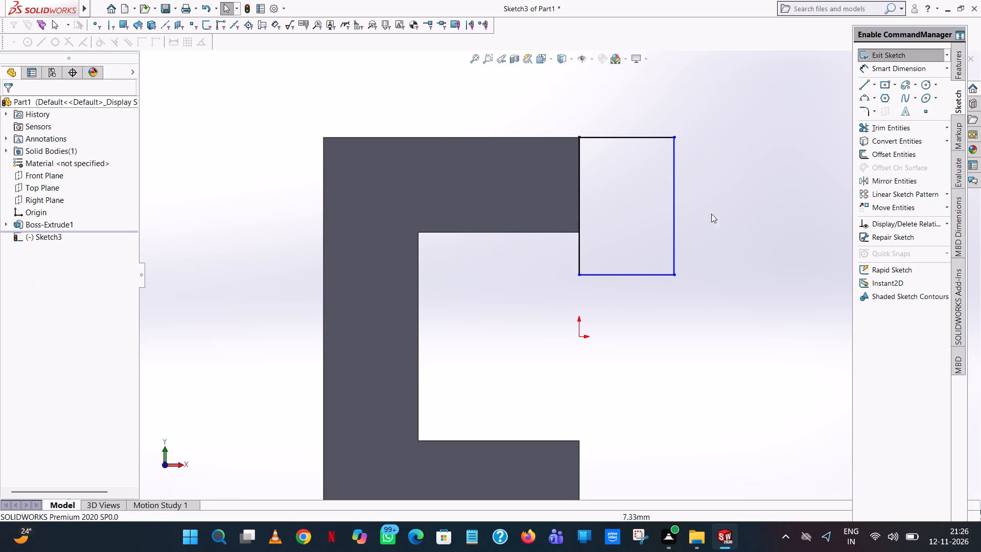
left_click(626, 135)
left_click(549, 104)
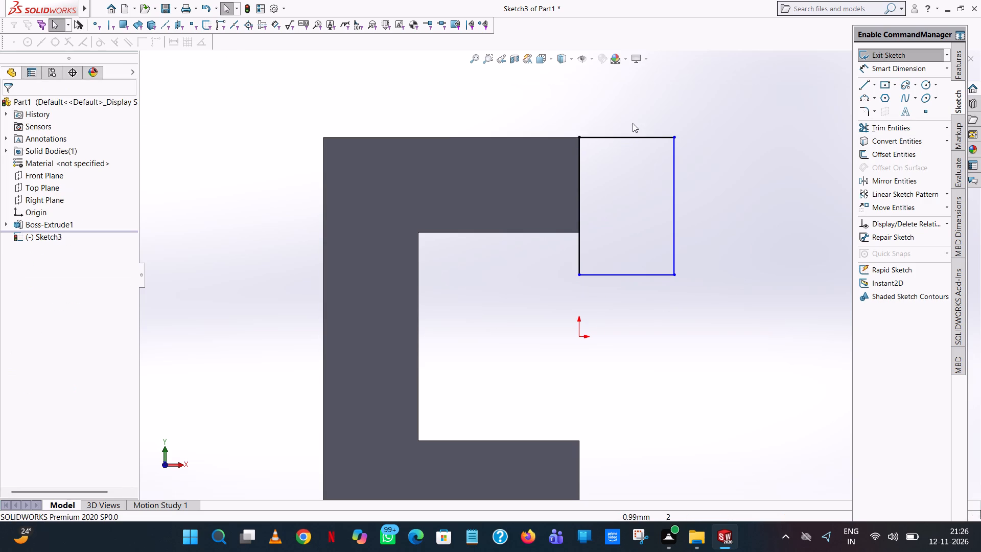
Sketch a vertical line upward from the channel's upper open-side corner with its length set to 33 mm.
scroll(659, 145, "up", 5)
left_click(861, 86)
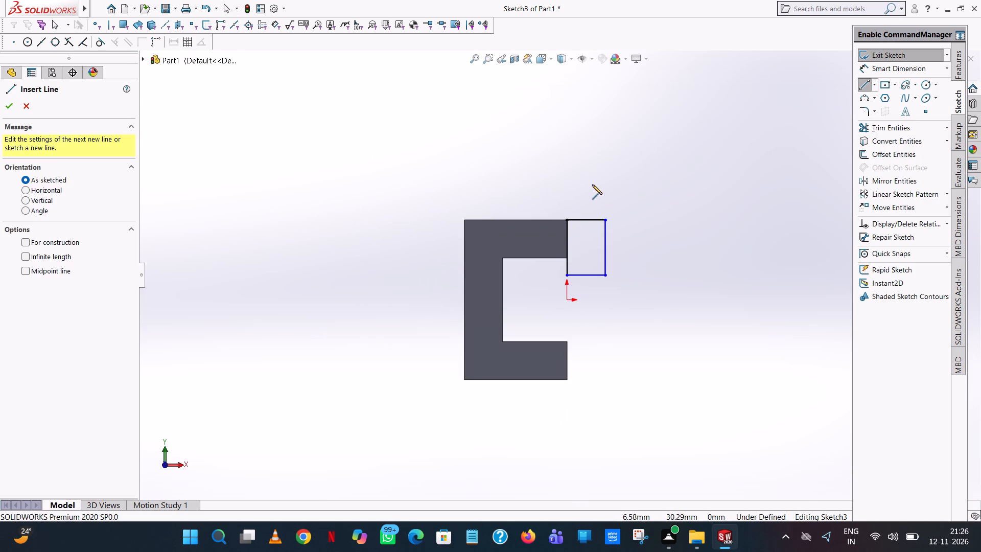
left_click(566, 220)
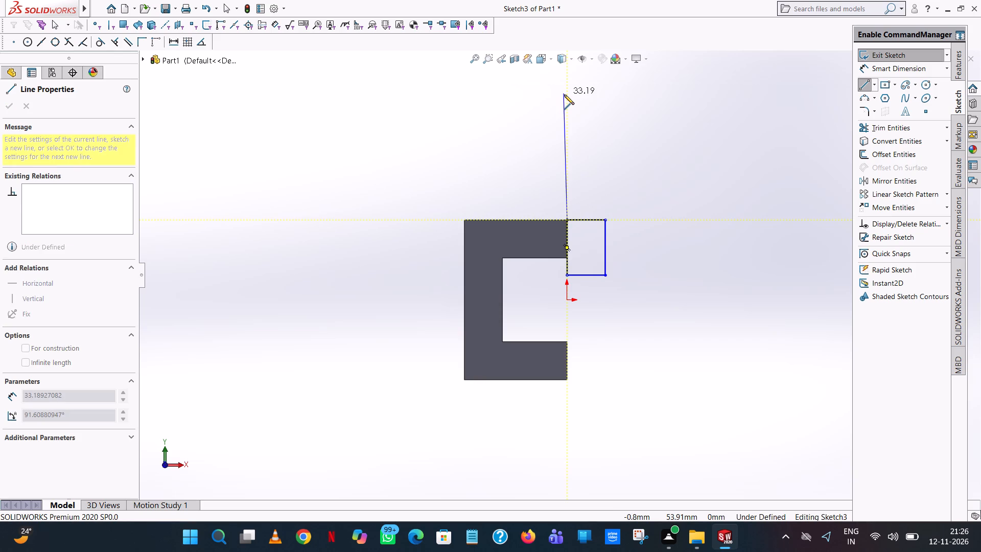
left_click(564, 95)
right_click(564, 96)
left_click(598, 106)
left_click(567, 119)
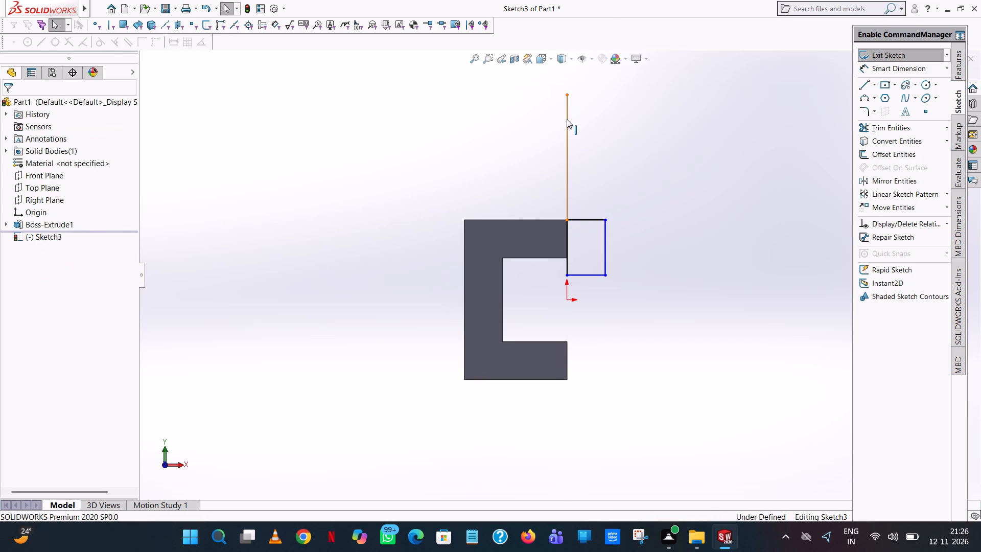
type("33")
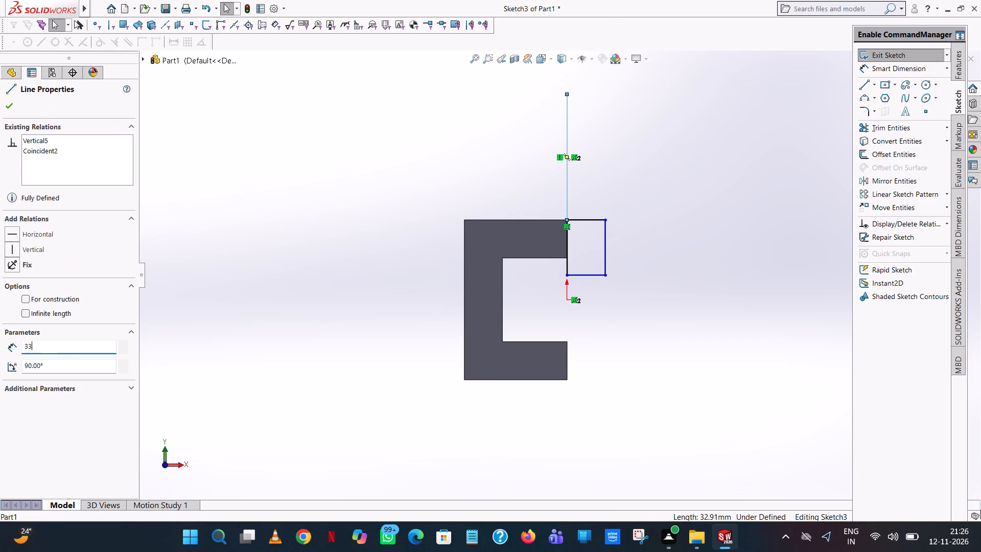
key("Return")
left_click(732, 149)
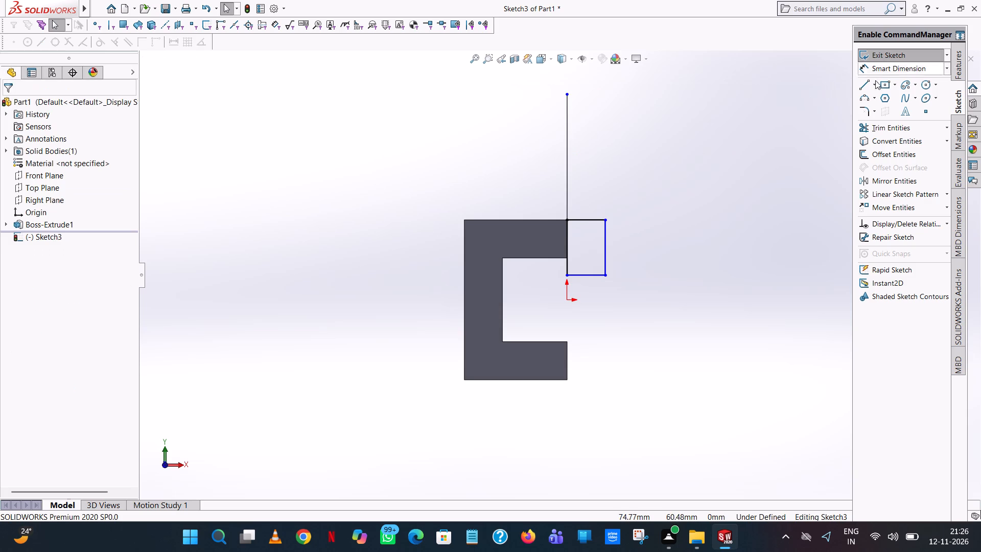
Close the upper rectangle with a 10 mm horizontal top line and a vertical line down to the lower rectangle's outer corner.
left_click(865, 83)
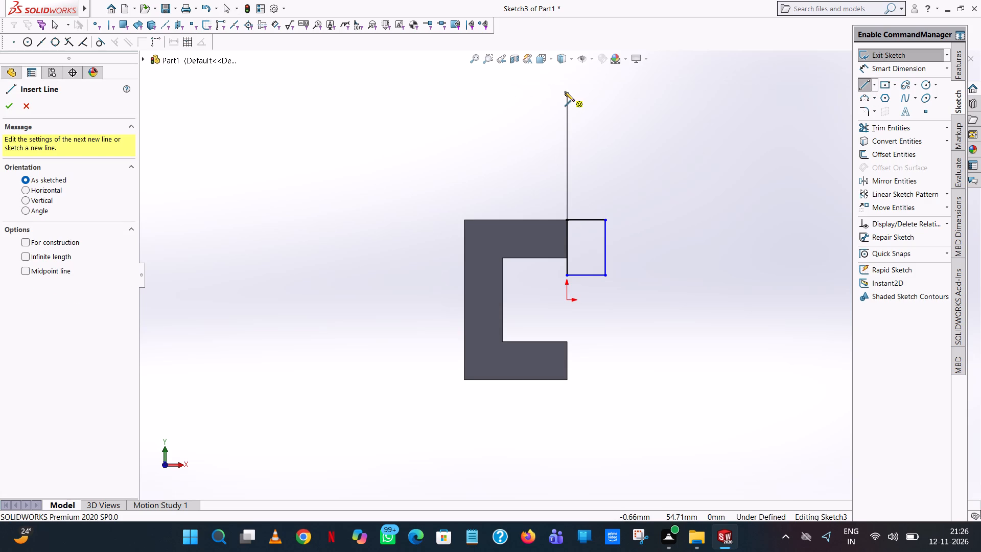
left_click(566, 94)
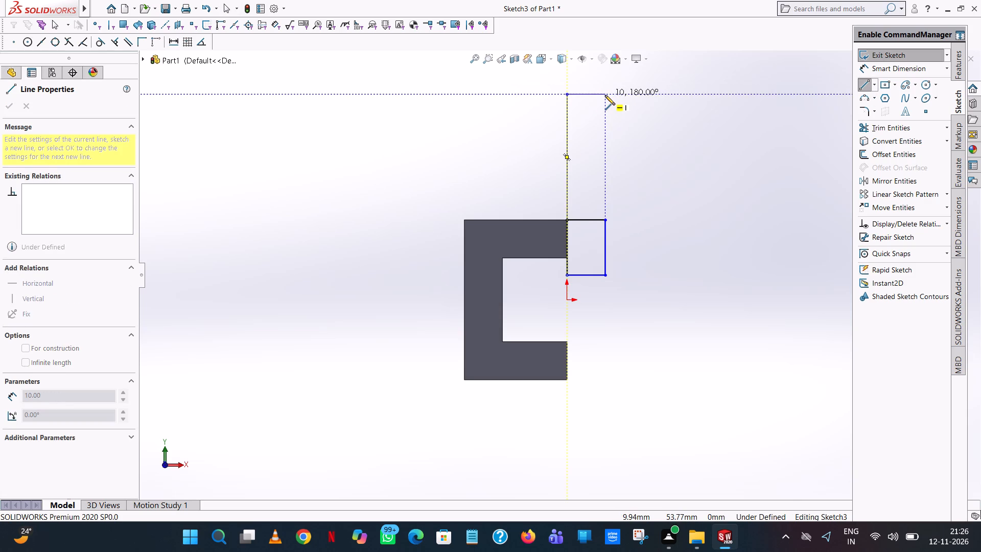
left_click(604, 94)
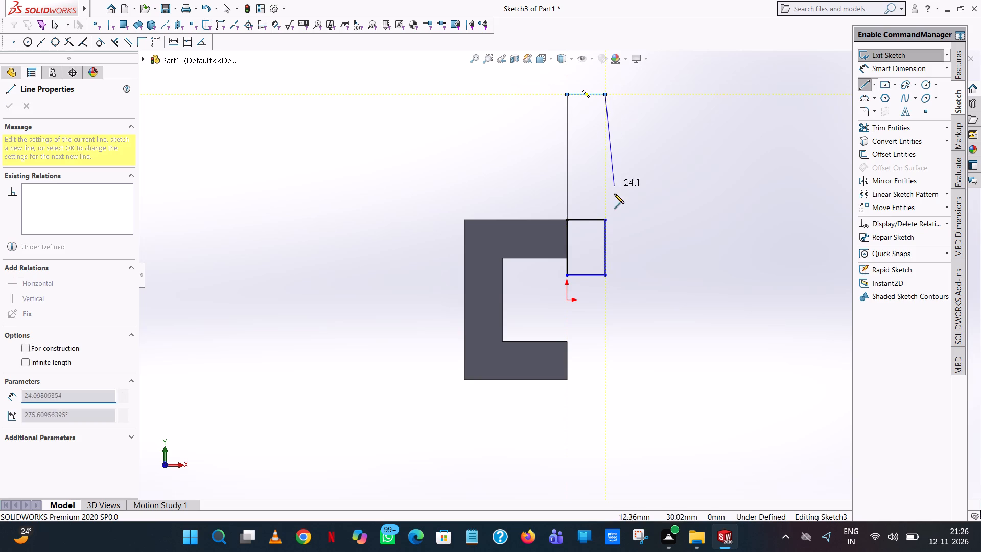
left_click(605, 220)
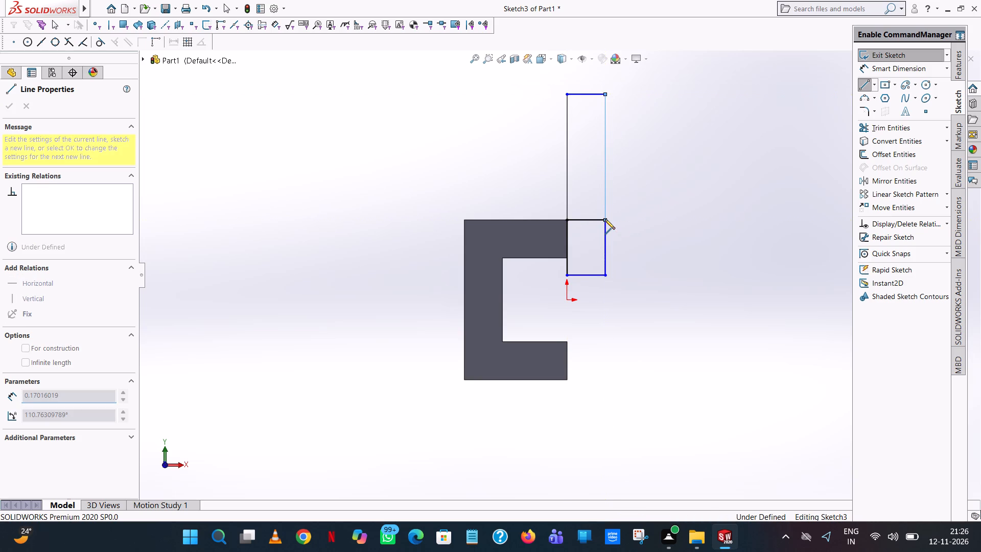
right_click(605, 219)
left_click(641, 229)
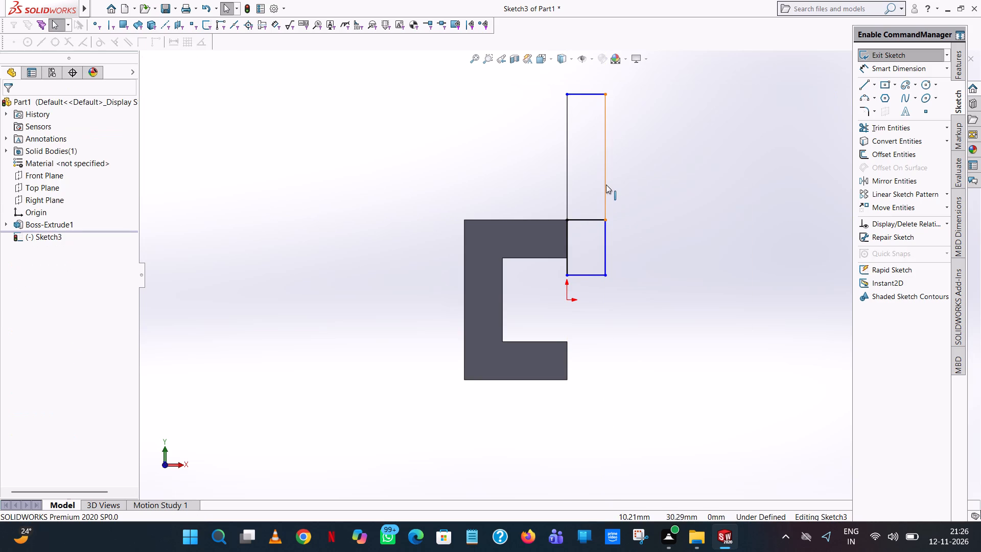
left_click(606, 185)
left_click(686, 285)
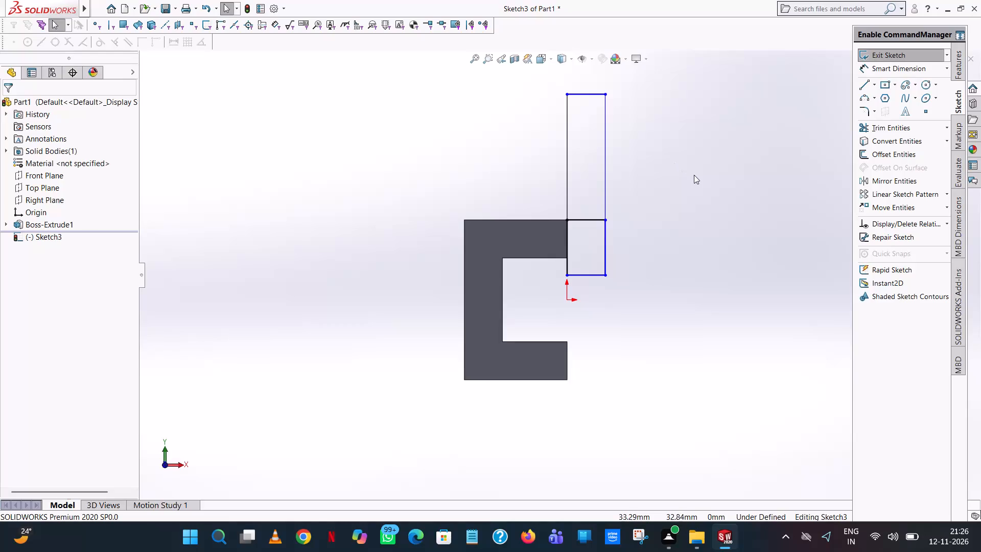
Trim away the shared horizontal line between the two stacked rectangles.
middle_click_drag(688, 197, 708, 211)
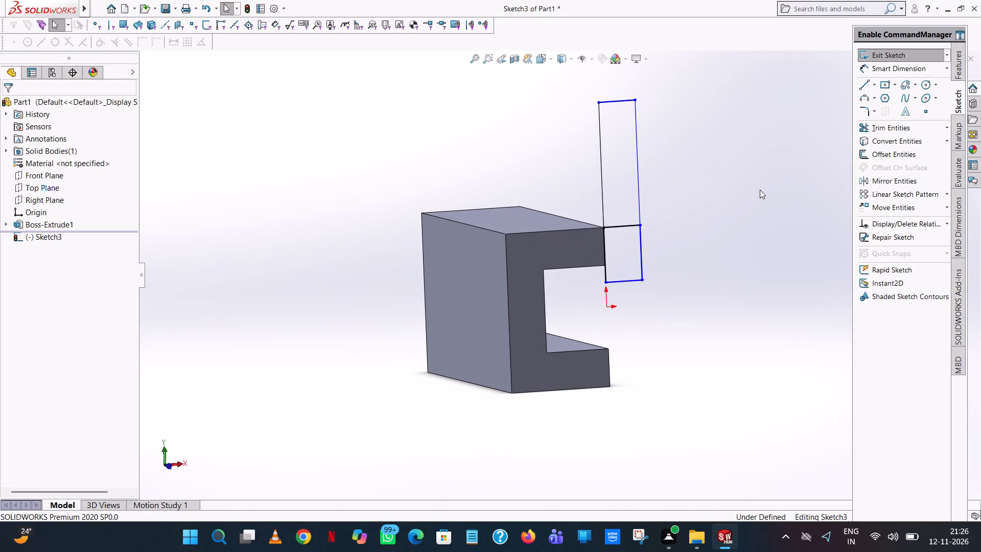
left_click(899, 131)
left_click(623, 224)
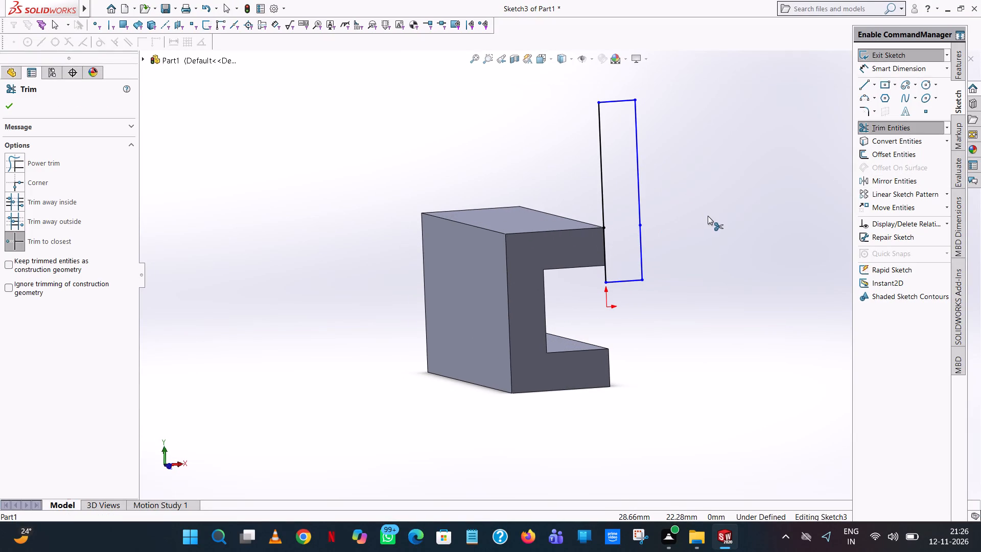
View the sketch face-on and dimension the profile's overall height between its top and bottom edges.
middle_click_drag(624, 259, 599, 260)
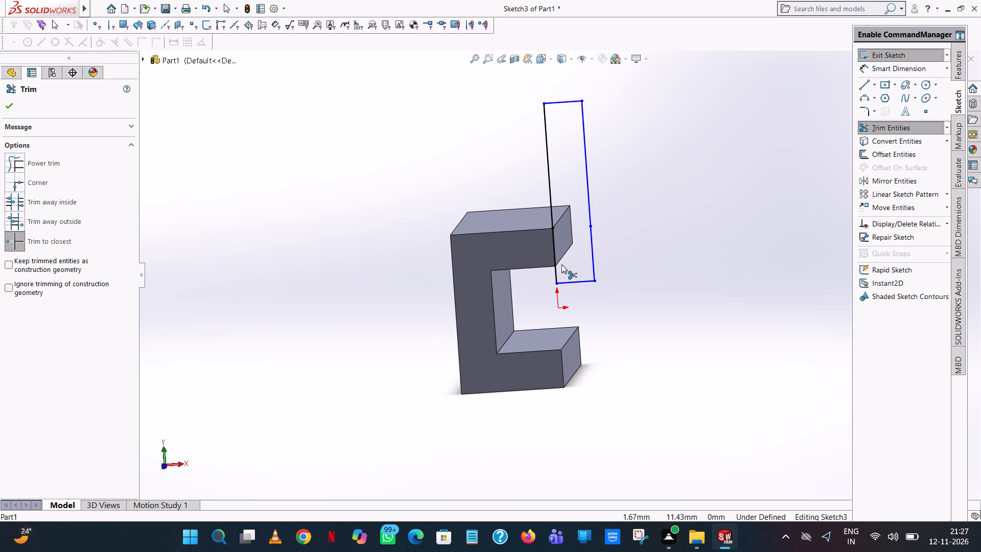
scroll(563, 264, "down", 7)
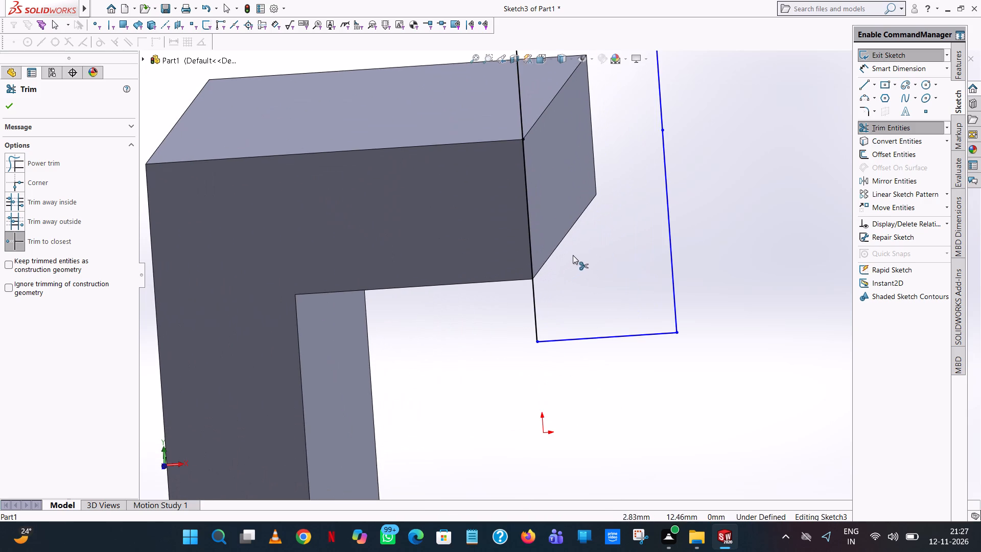
scroll(574, 254, "up", 5)
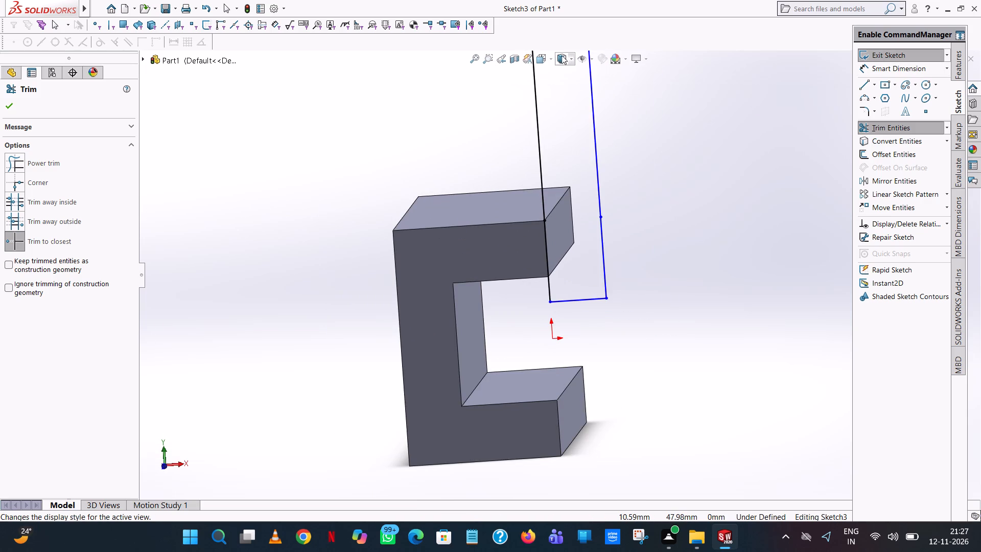
left_click(570, 56)
left_click(547, 53)
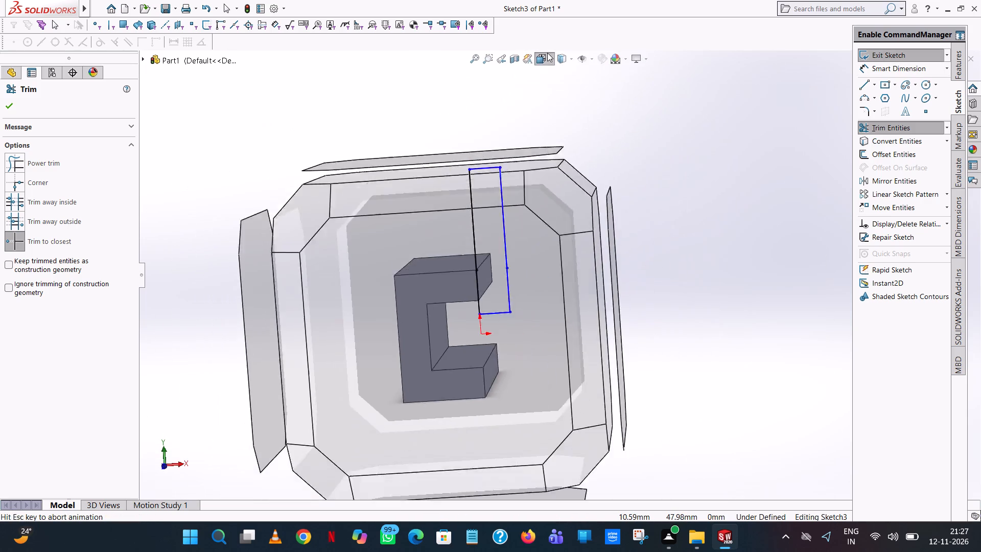
left_click(551, 54)
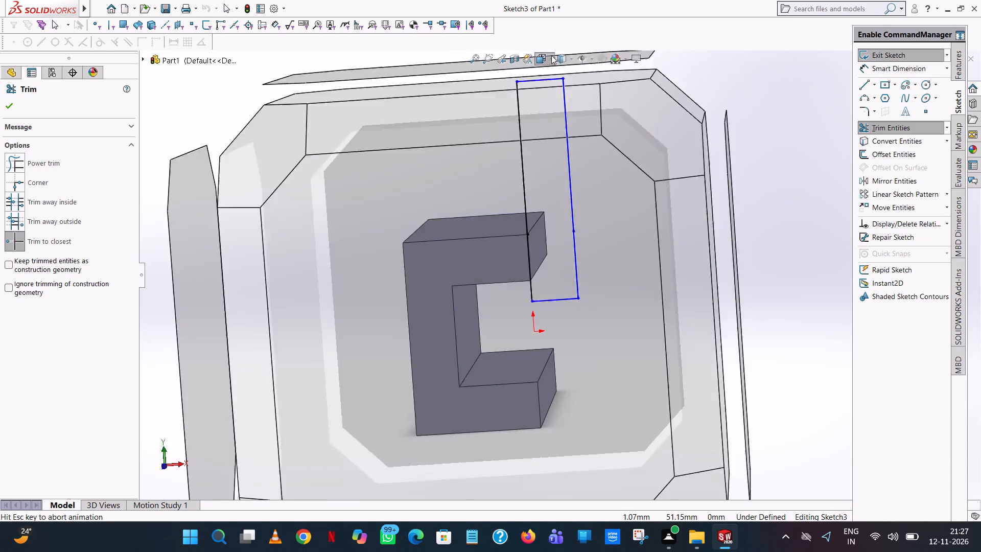
left_click(598, 112)
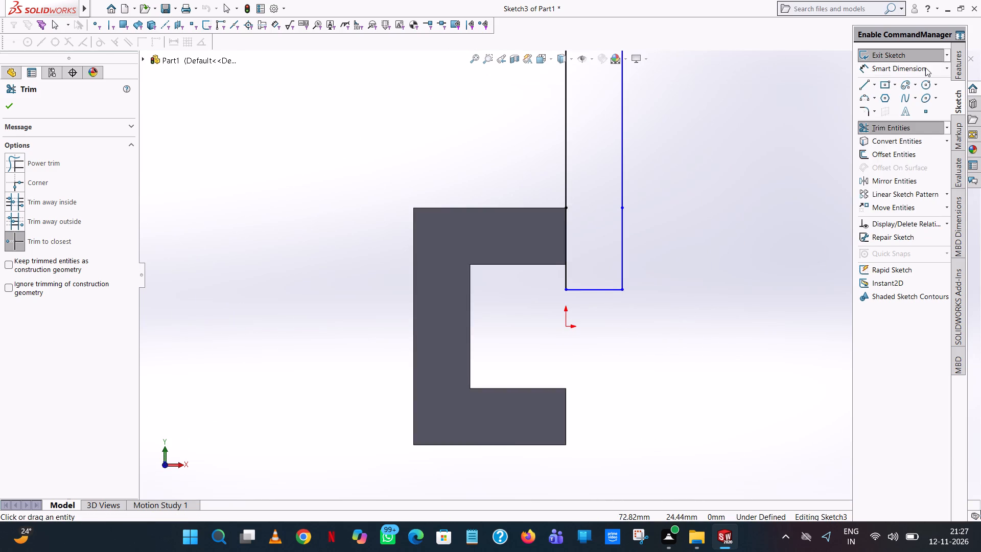
left_click(923, 68)
scroll(608, 168, "up", 4)
left_click(579, 154)
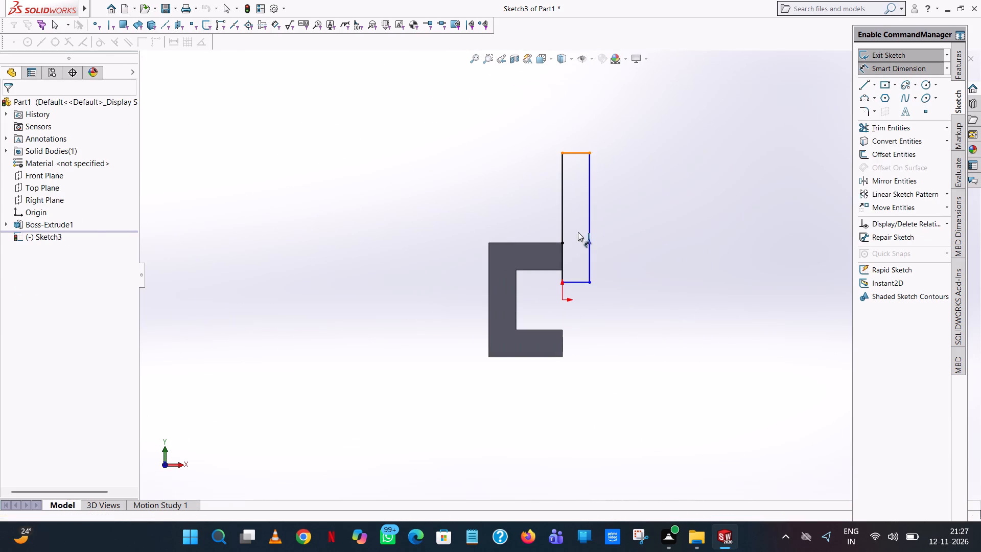
left_click(580, 281)
left_click(764, 244)
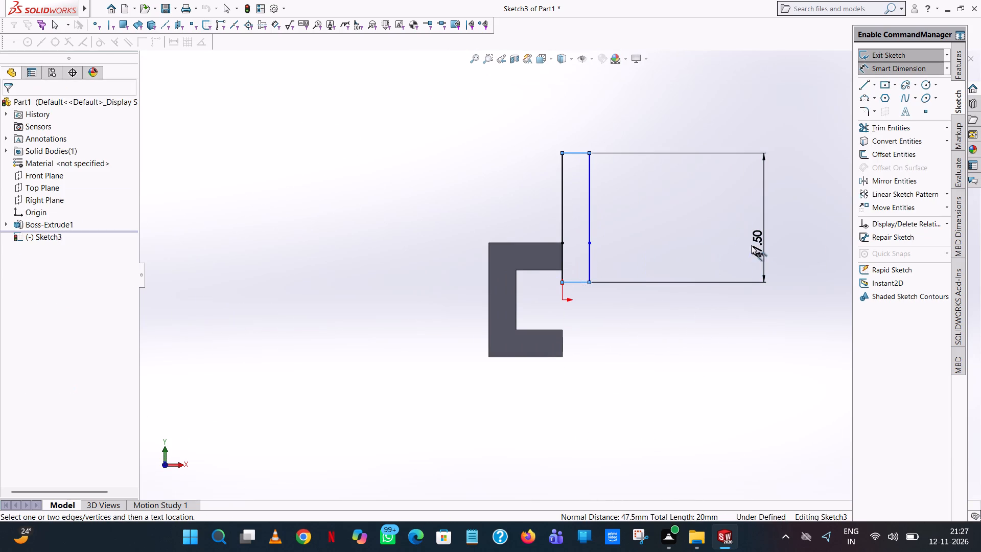
left_click(722, 225)
left_click(693, 202)
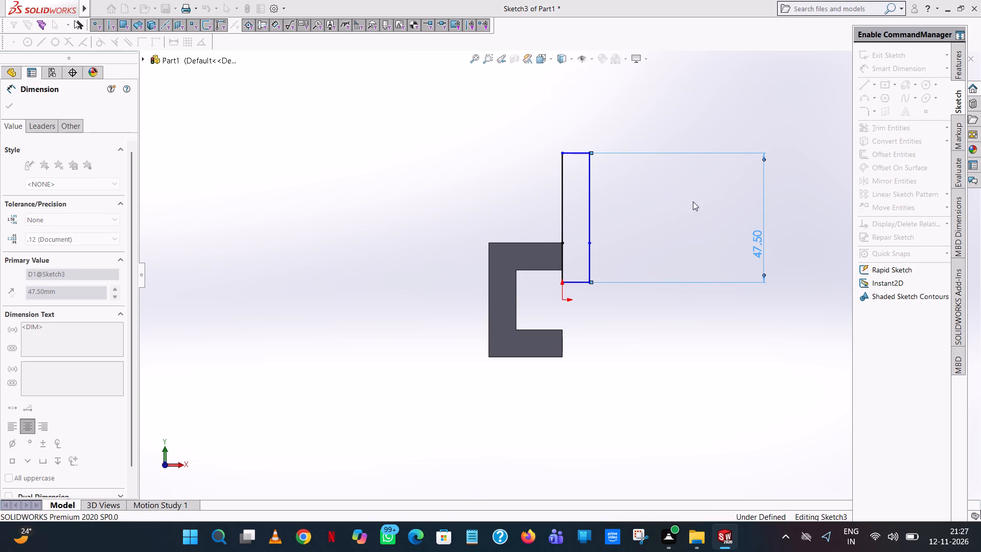
Dimension the outer side's upper segment and the width of the profile's bottom edge.
left_click(589, 210)
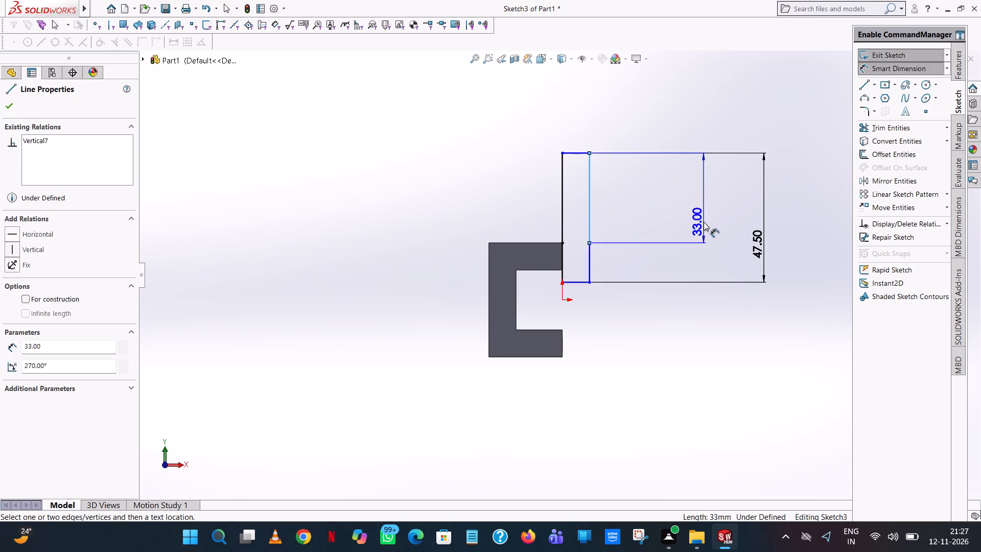
left_click(704, 222)
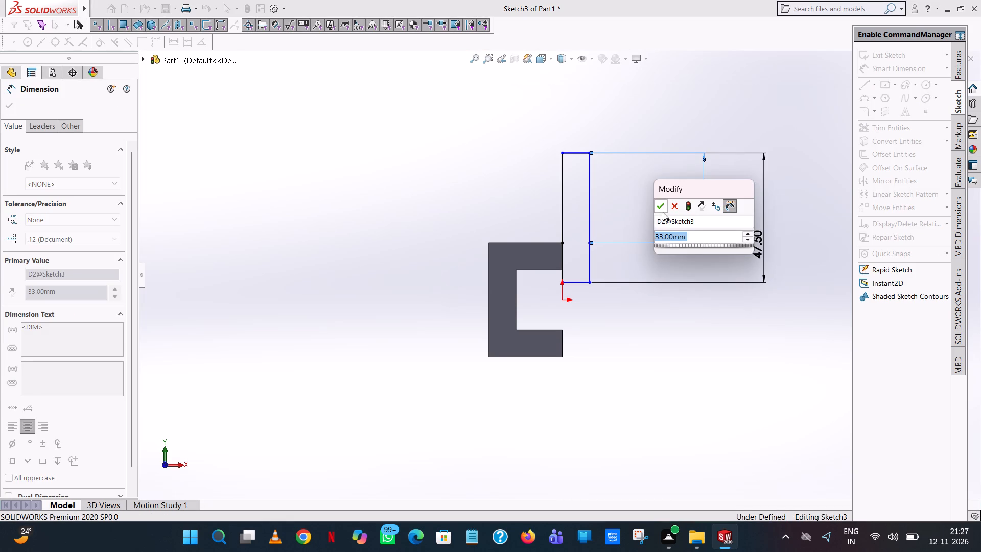
left_click(663, 212)
left_click(579, 280)
left_click(577, 305)
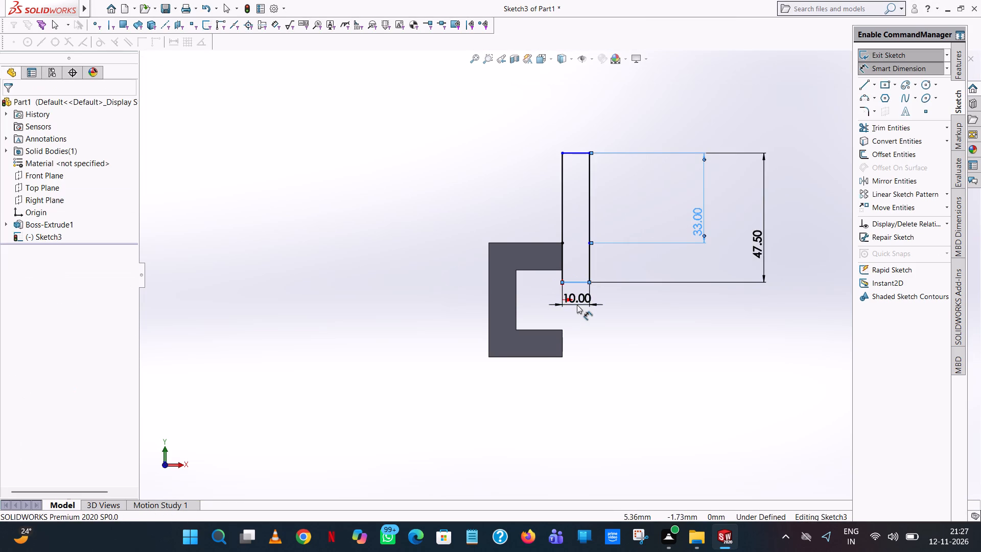
left_click(536, 291)
left_click(469, 180)
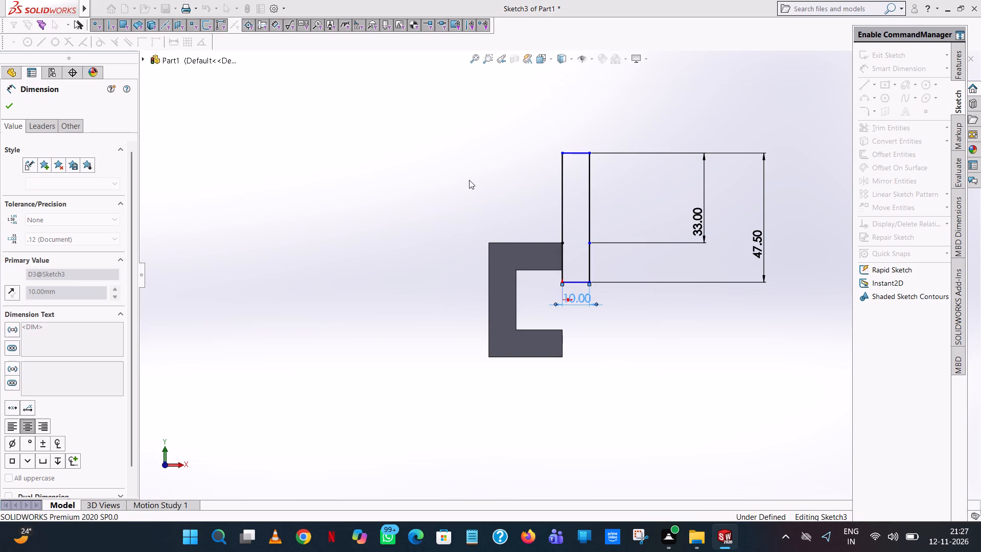
Dimension the vertical distance from the sketch origin to the plate profile's top edge.
left_click(574, 156)
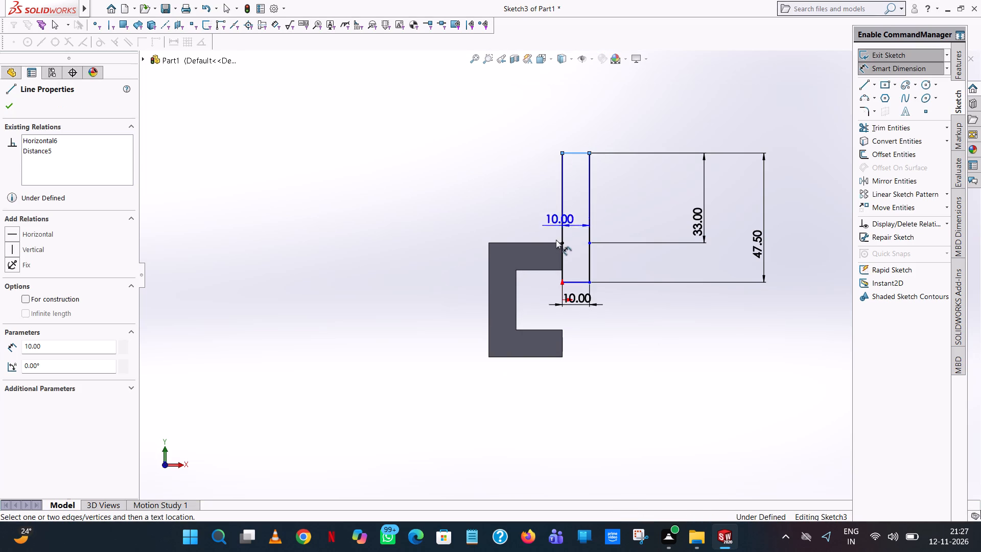
scroll(566, 297, "down", 8)
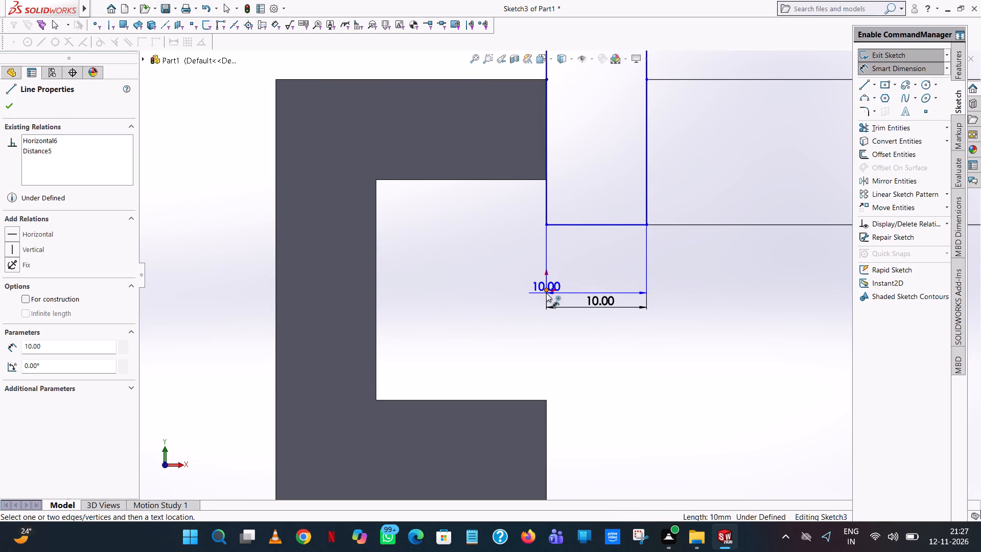
left_click(546, 293)
left_click(727, 308)
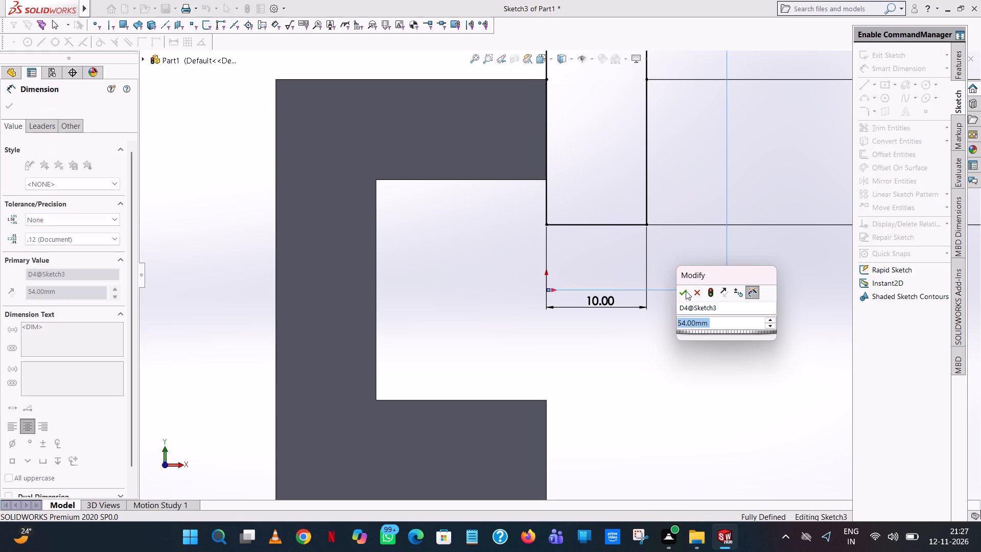
left_click(682, 292)
left_click(681, 171)
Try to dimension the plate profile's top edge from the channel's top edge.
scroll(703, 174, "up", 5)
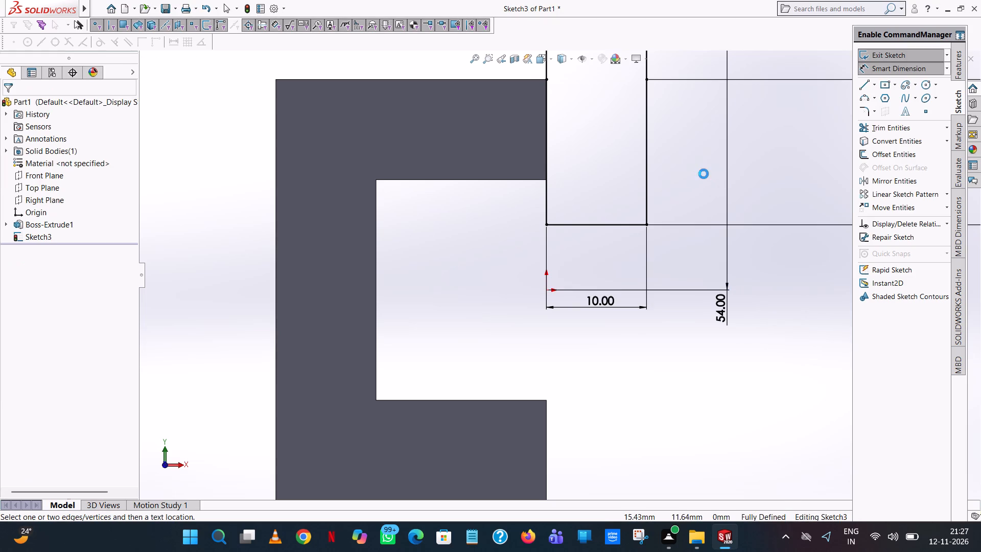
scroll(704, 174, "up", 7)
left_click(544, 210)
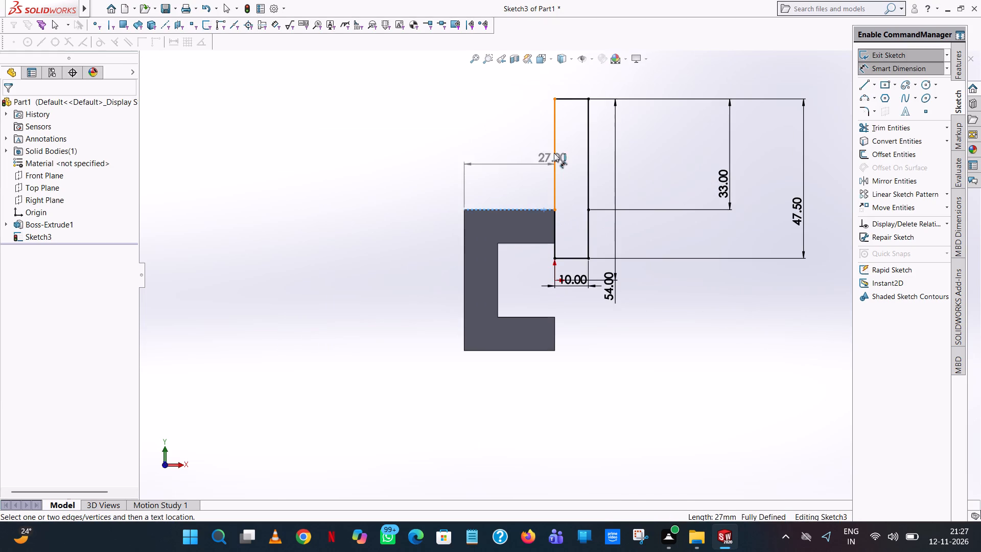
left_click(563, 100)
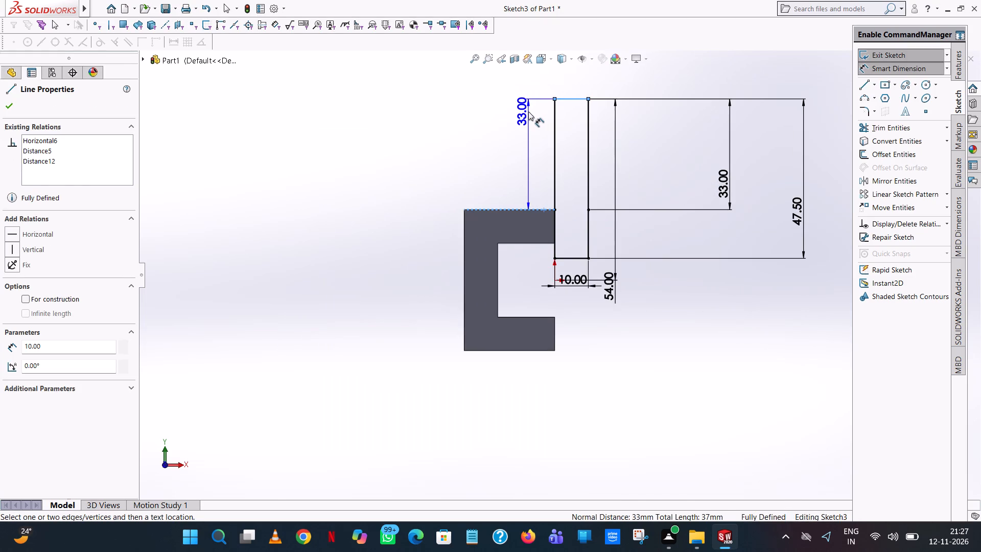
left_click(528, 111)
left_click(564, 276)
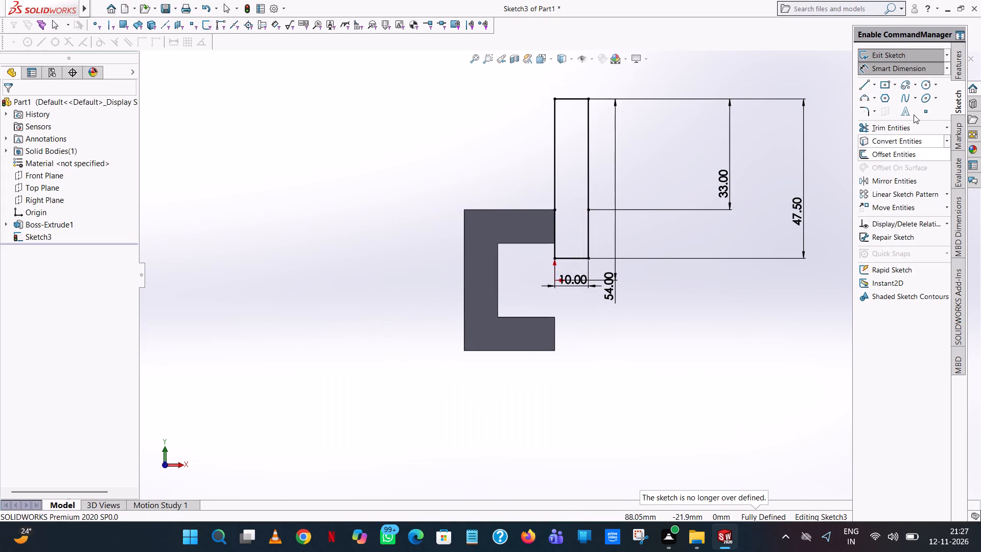
Extrude the plate profile 75 mm blind in the reversed direction, along the channel and merged with it.
left_click(961, 56)
left_click(943, 59)
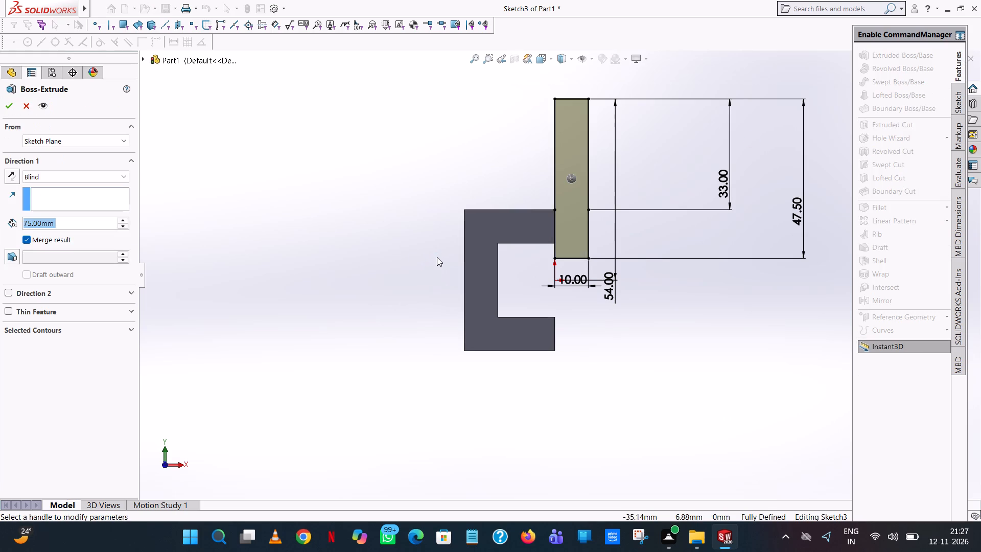
middle_click_drag(249, 163, 341, 164)
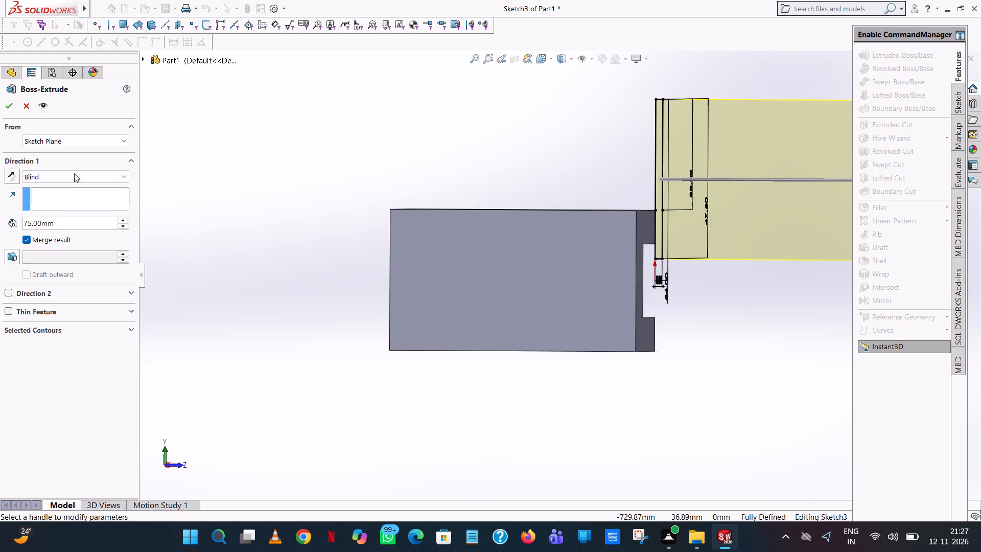
left_click(8, 170)
left_click(9, 106)
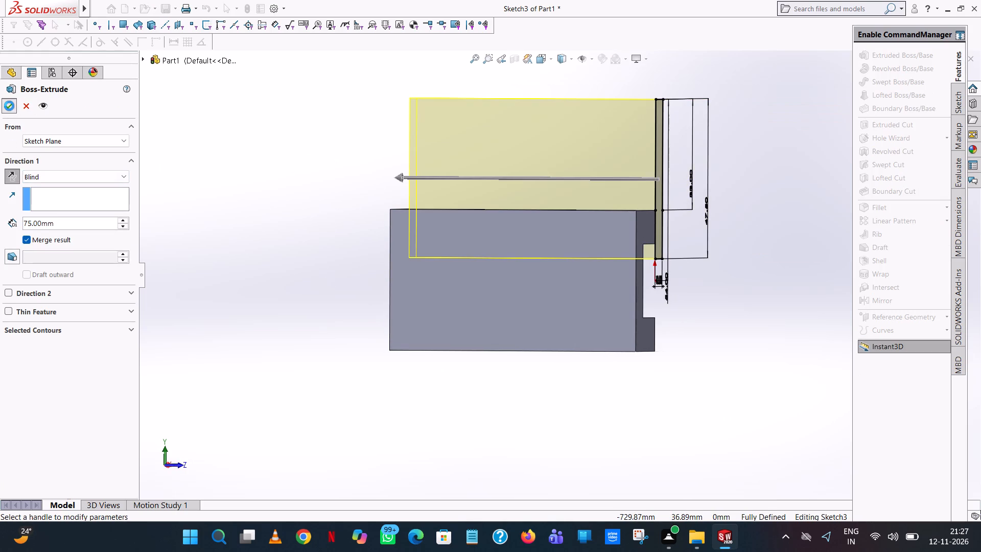
left_click(310, 138)
Fillet the upright plate's top corner edge at the sketched-profile end with a 13 mm radius.
middle_click_drag(323, 145, 306, 152)
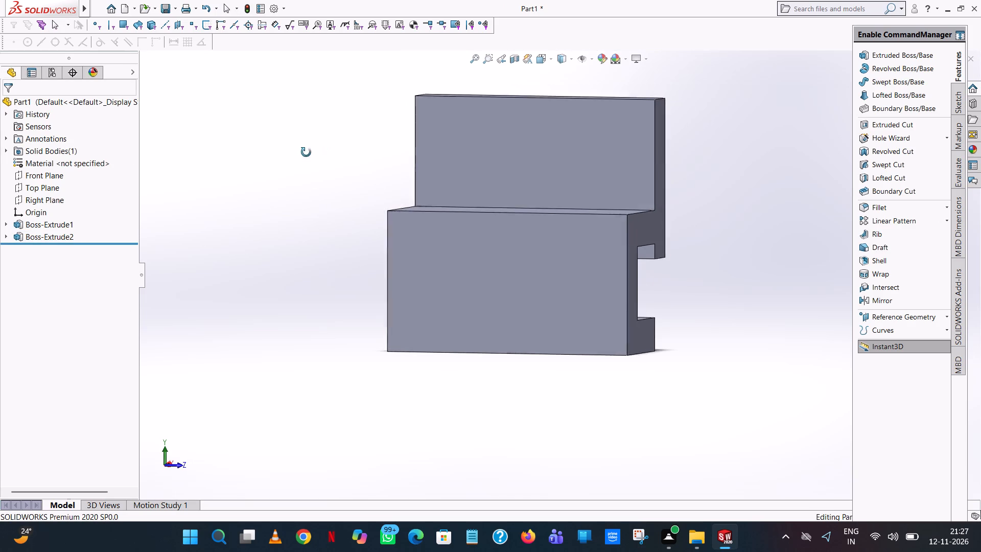
middle_click_drag(306, 152, 233, 149)
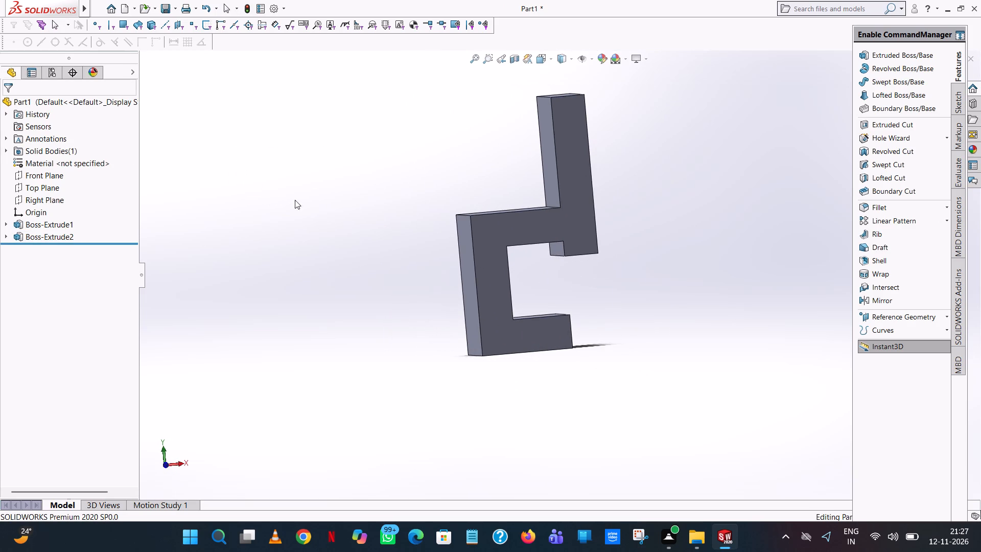
middle_click_drag(594, 240, 581, 227)
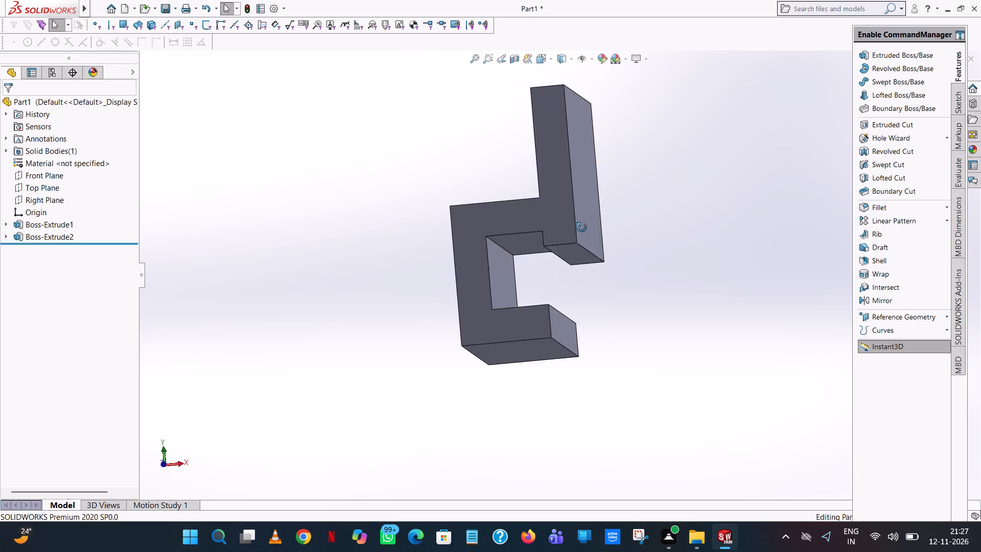
middle_click_drag(581, 227, 688, 248)
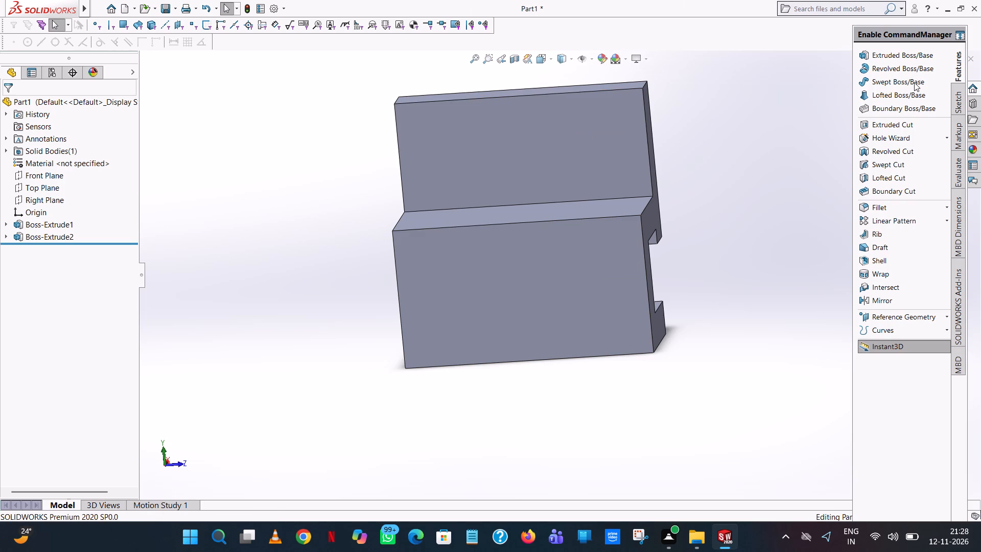
left_click(948, 204)
left_click(923, 209)
type("13")
key("Return")
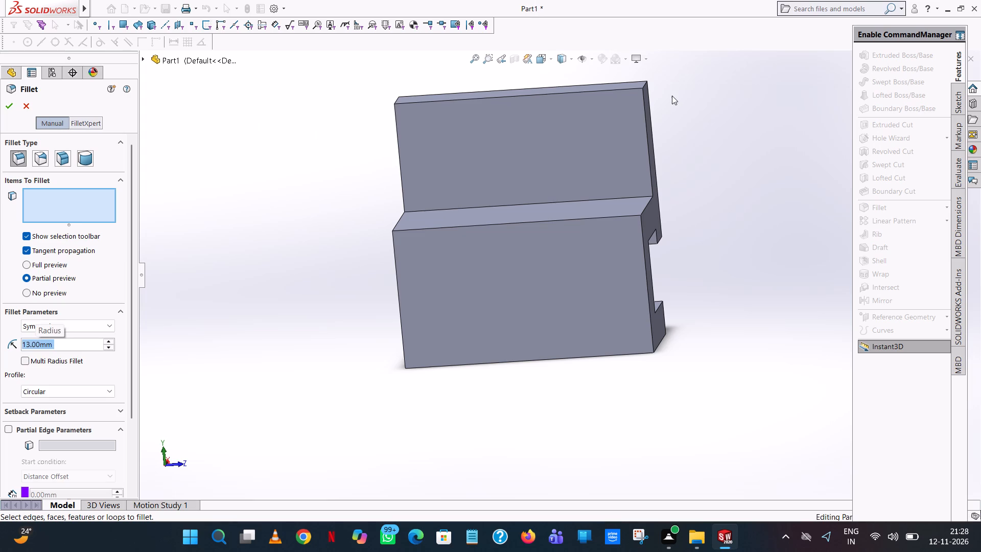
middle_click_drag(672, 96, 669, 191)
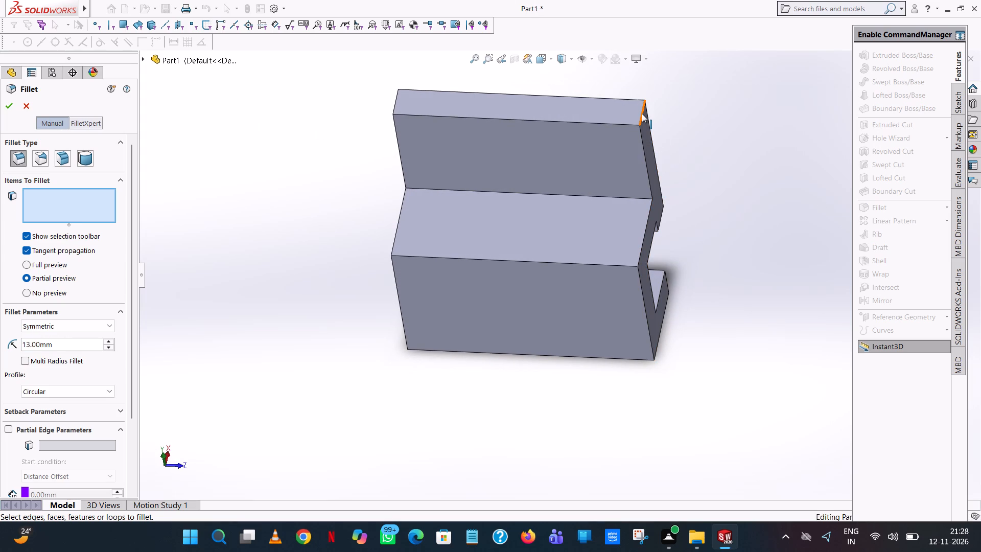
left_click(642, 113)
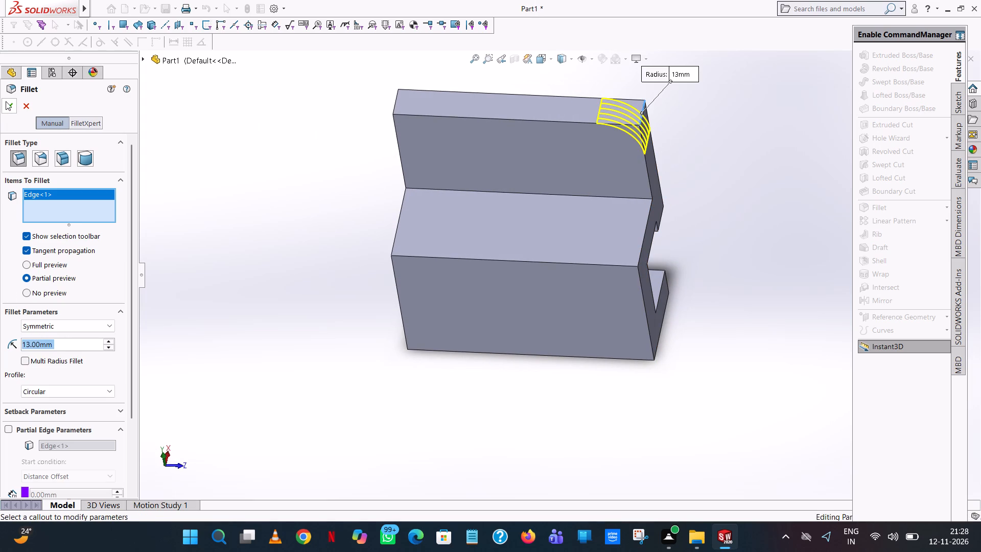
left_click(6, 101)
Fillet the upright plate's opposite top corner edge with a 13 mm radius.
middle_click_drag(253, 203, 281, 189)
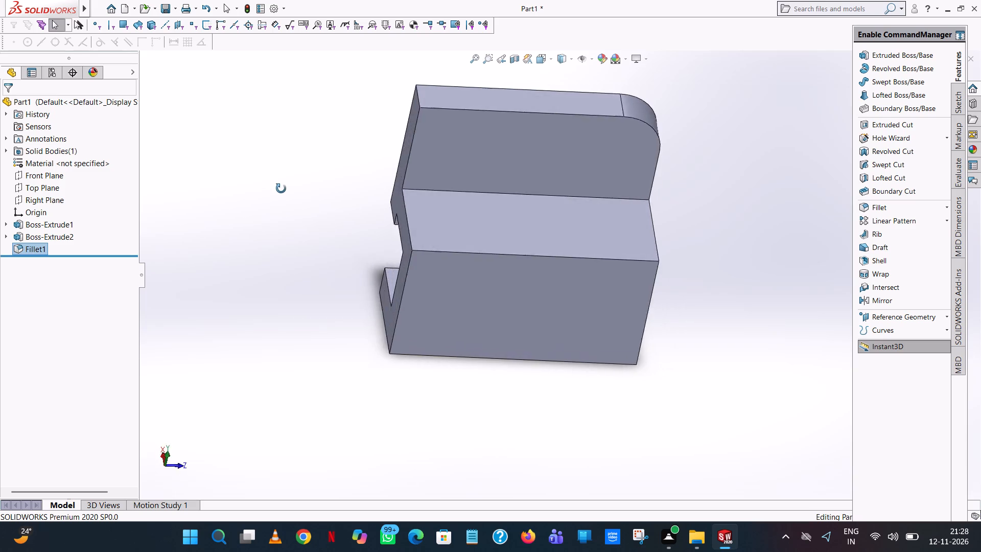
middle_click_drag(281, 189, 309, 217)
left_click(883, 212)
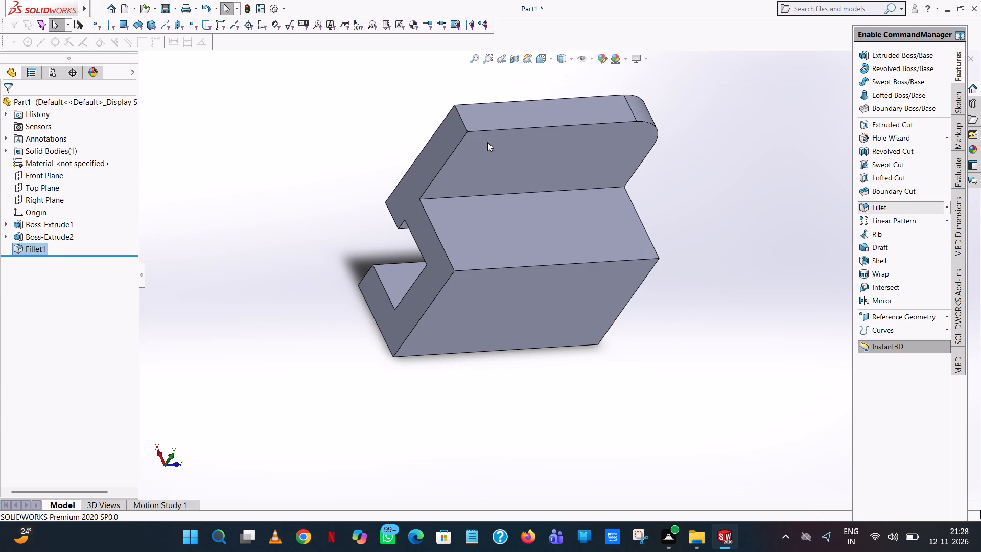
left_click(464, 123)
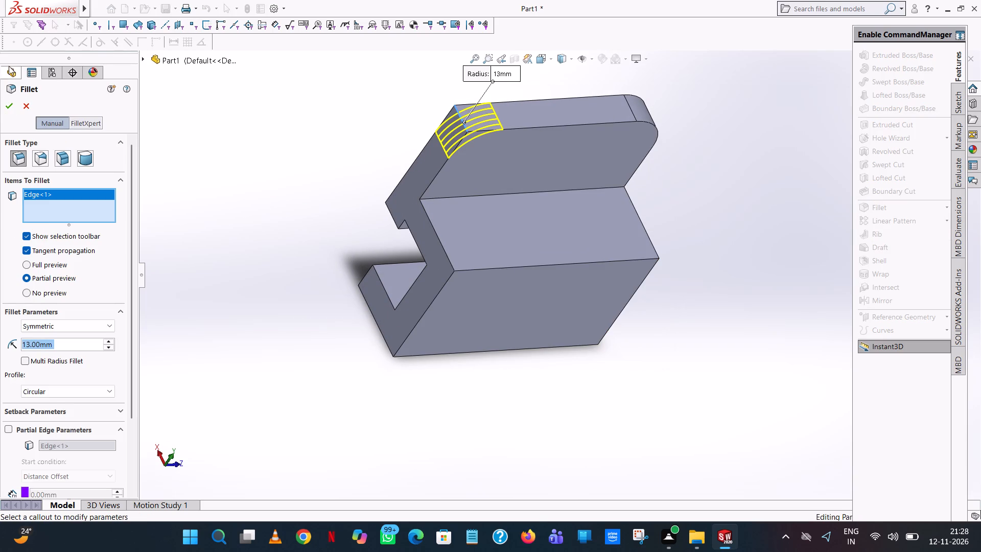
left_click(2, 103)
Start an extruded-cut sketch on the upright plate's face above the channel and show it face-on in the Left view.
middle_click_drag(363, 244, 338, 172)
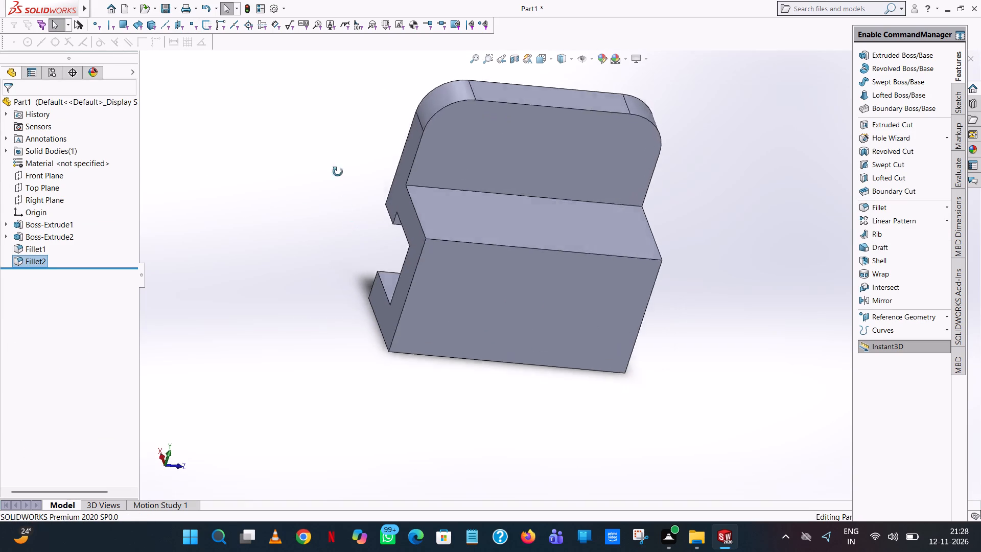
scroll(339, 177, "up", 1)
middle_click_drag(338, 172, 364, 177)
scroll(364, 174, "down", 1)
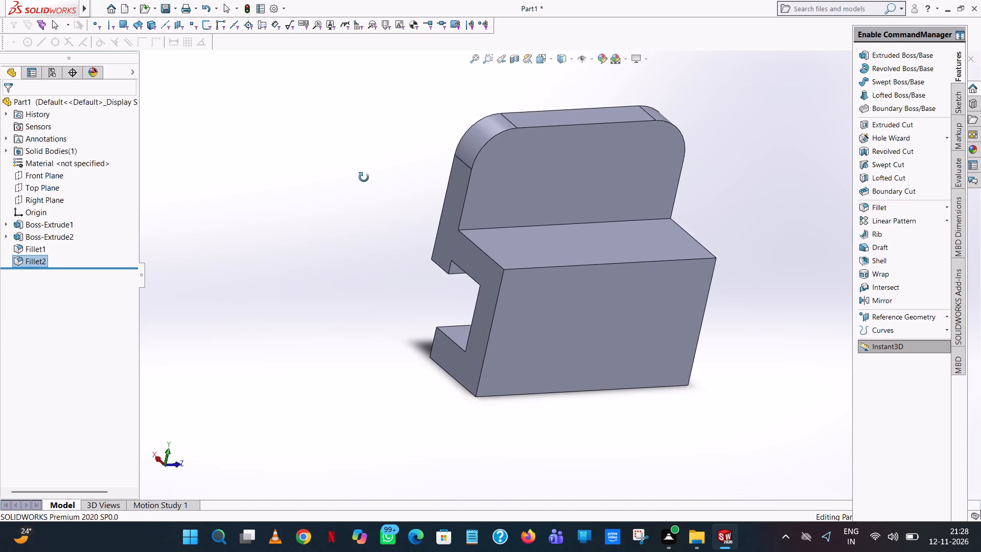
middle_click_drag(364, 177, 362, 183)
scroll(370, 201, "up", 1)
left_click(914, 128)
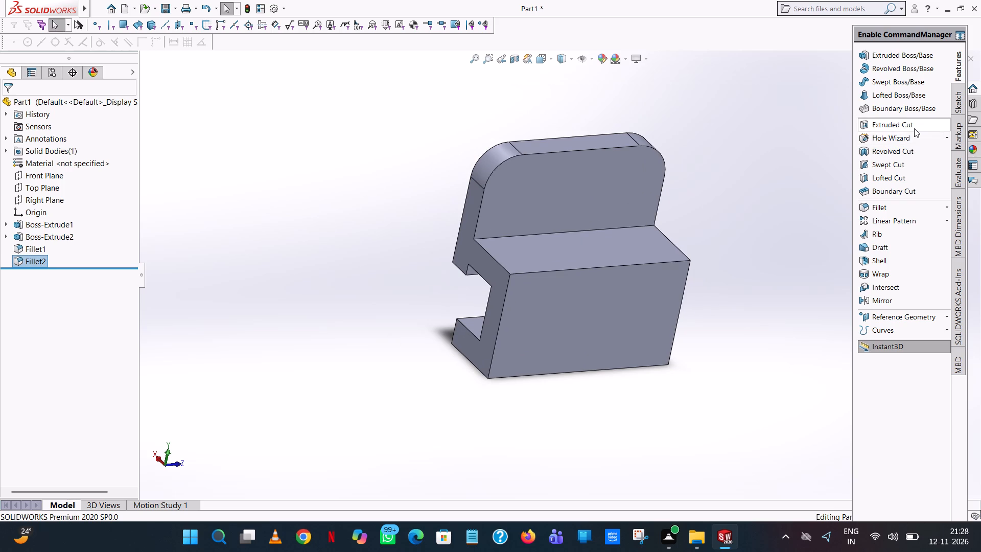
left_click(605, 196)
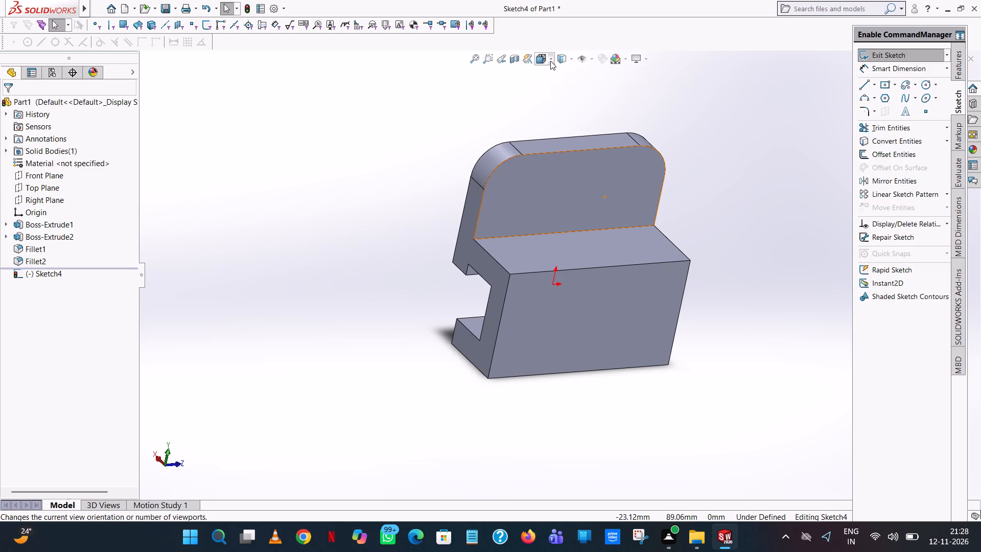
left_click(550, 61)
left_click(599, 114)
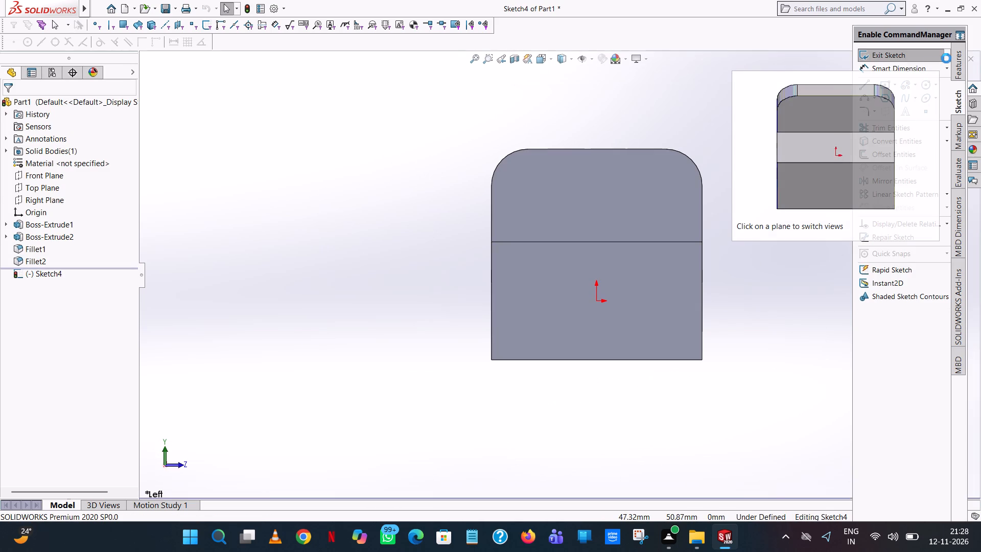
left_click(932, 83)
left_click(928, 86)
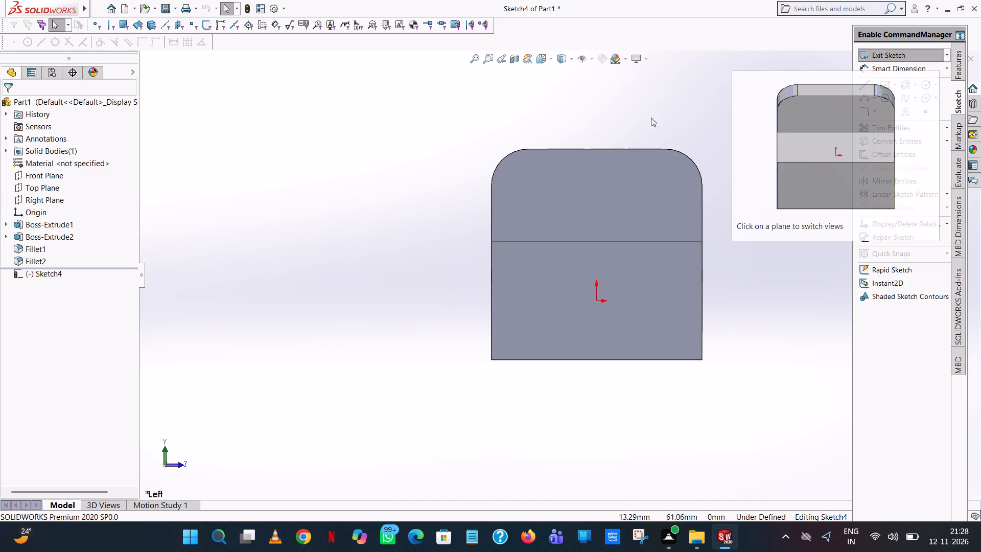
left_click(689, 97)
Sketch a circle of 5 mm radius centred on the rounded corner at the plate's positive-Z end.
left_click(925, 83)
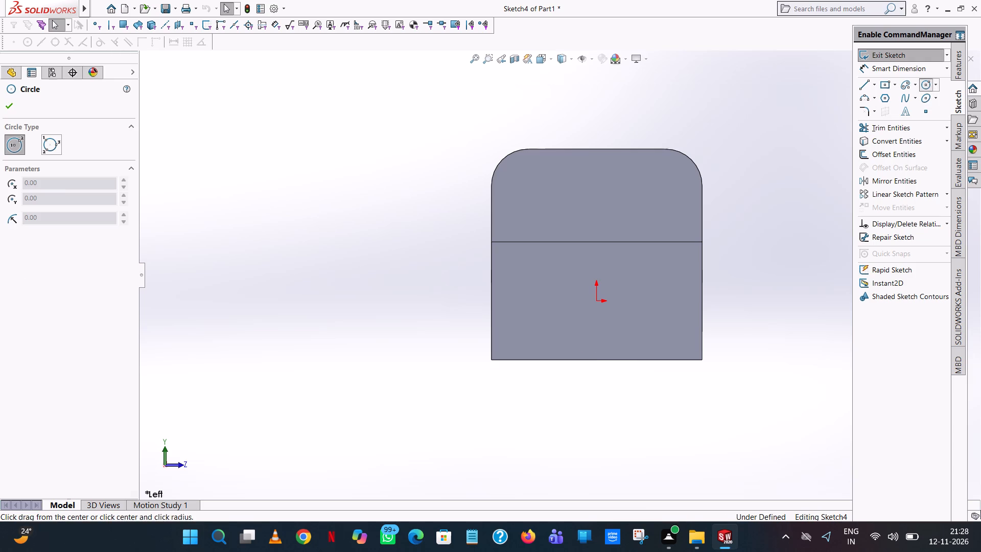
scroll(721, 157, "down", 4)
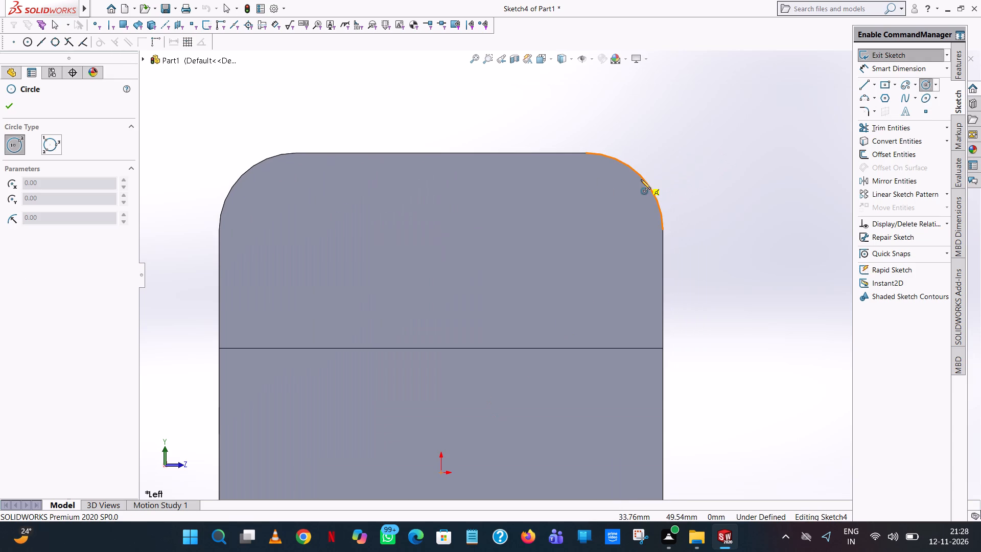
left_click(585, 231)
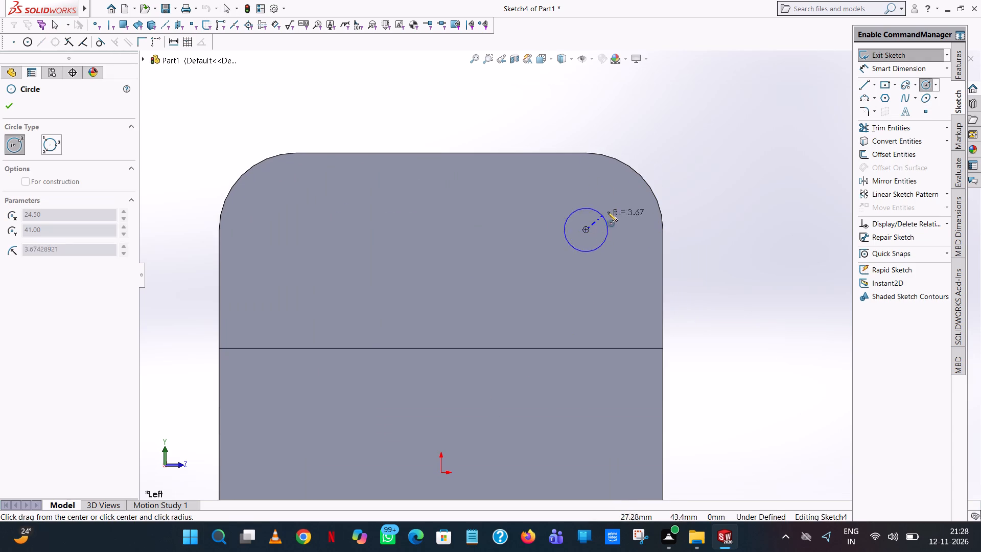
left_click(614, 208)
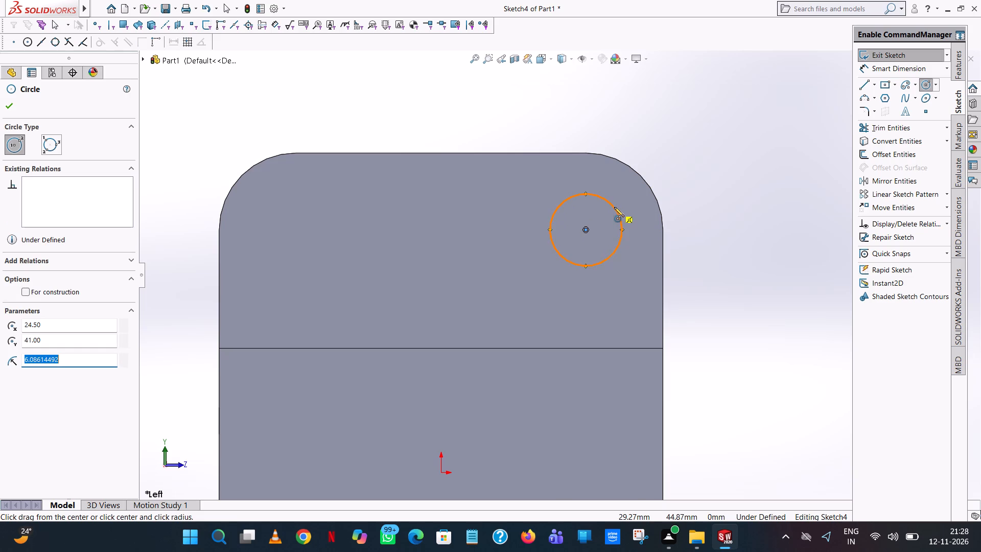
key("5")
key("Return")
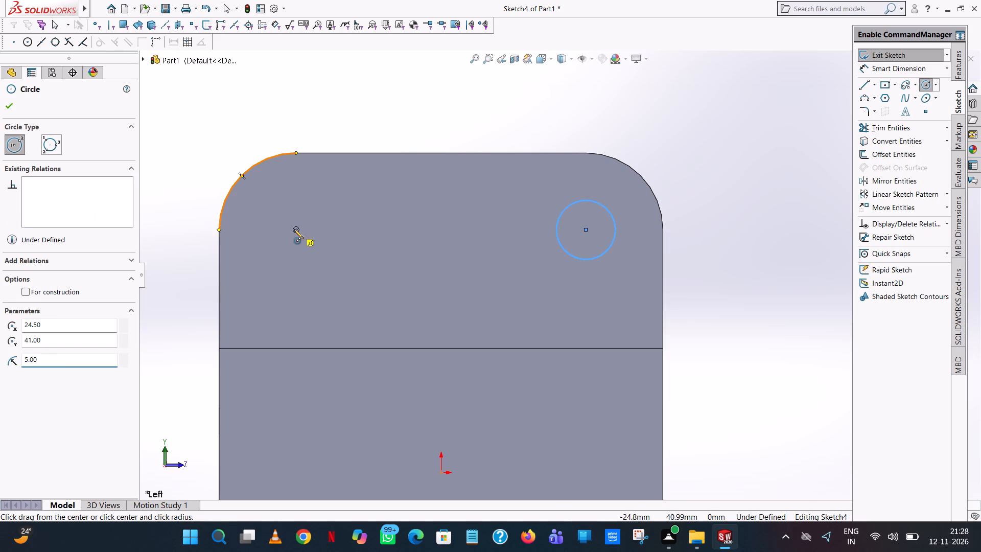
Sketch a second circle of 5 mm radius centred on the plate's other rounded top corner.
left_click(296, 231)
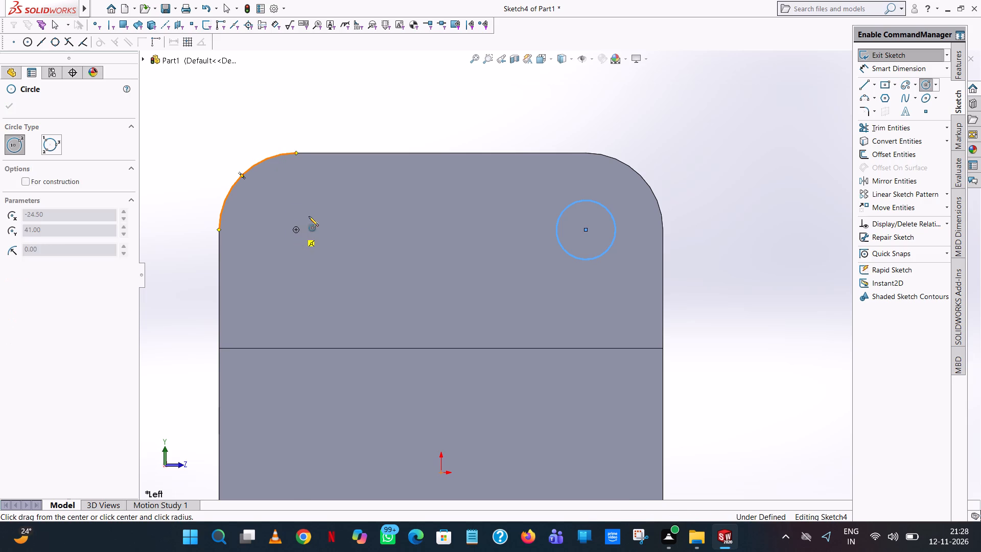
left_click(316, 202)
key("5")
key("Return")
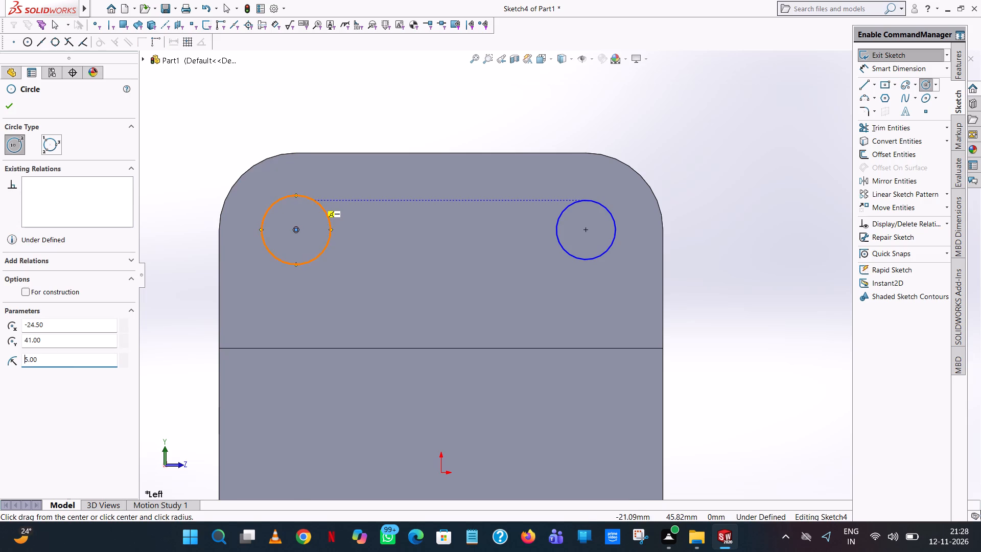
right_click(316, 201)
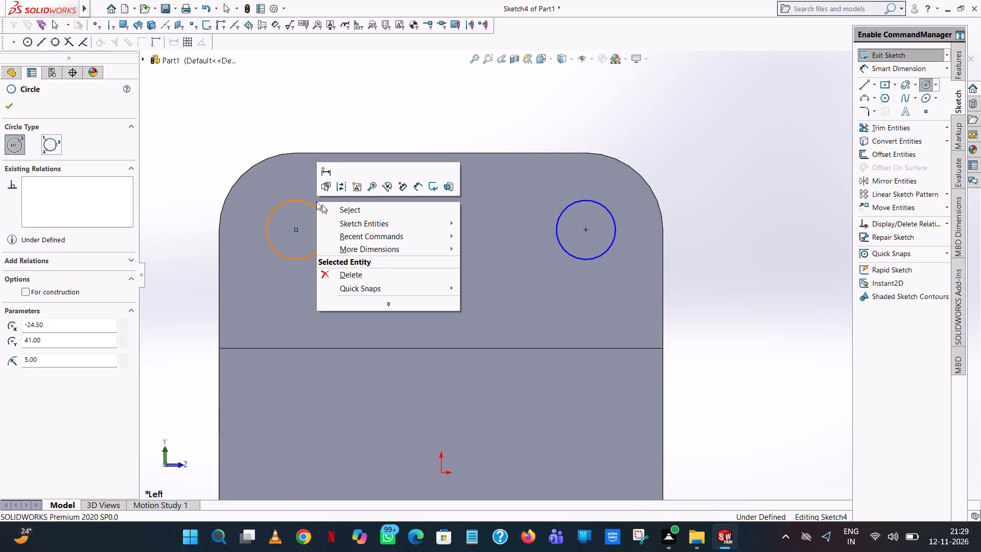
Dimension both corner circles on the upright plate with a 10 mm diameter each.
left_click(387, 210)
left_click(487, 112)
scroll(491, 145, "up", 6)
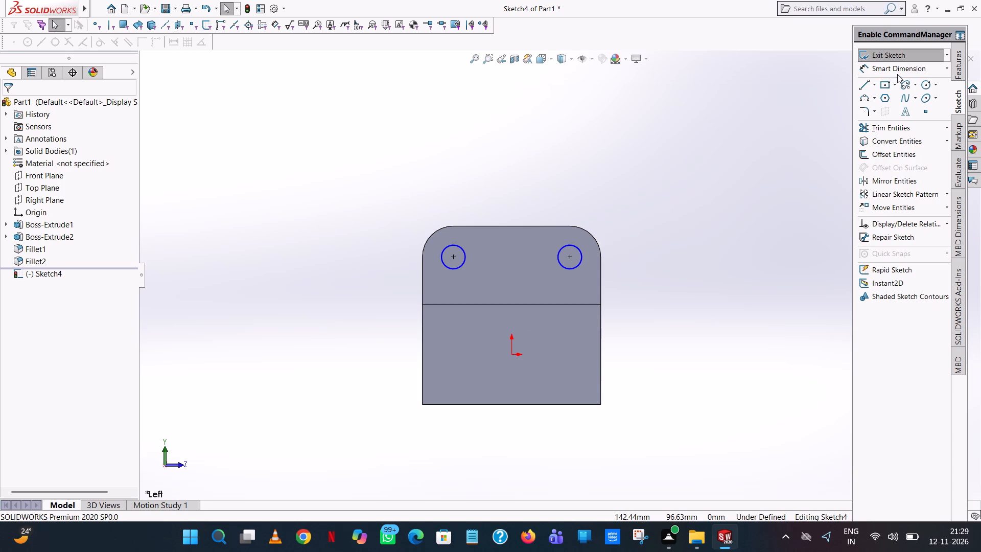
left_click(905, 62)
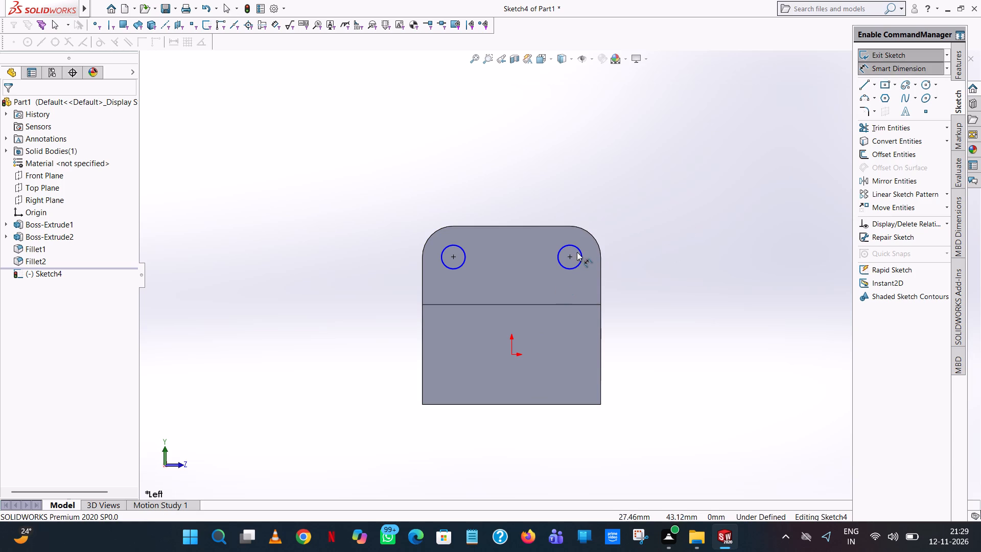
left_click(575, 249)
left_click(698, 197)
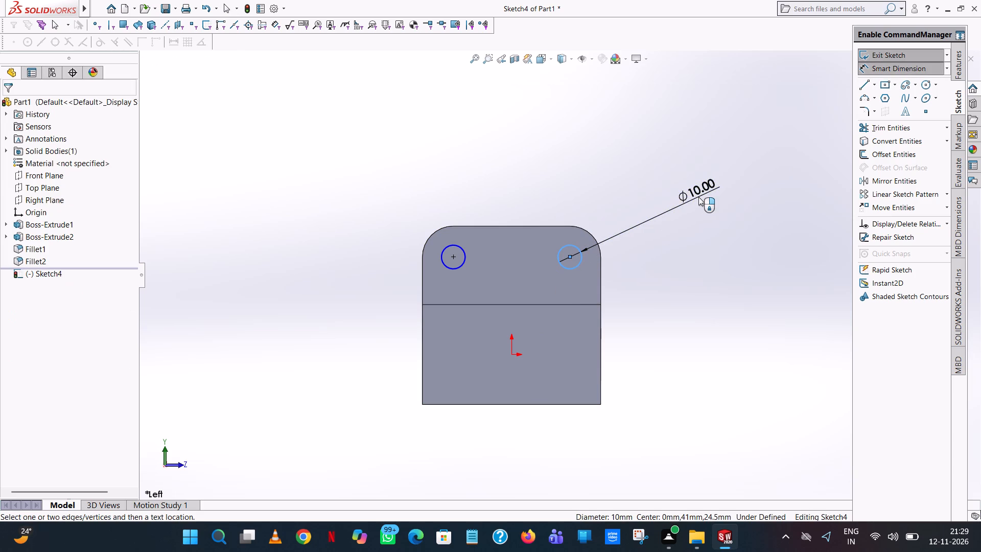
left_click(658, 182)
left_click(583, 190)
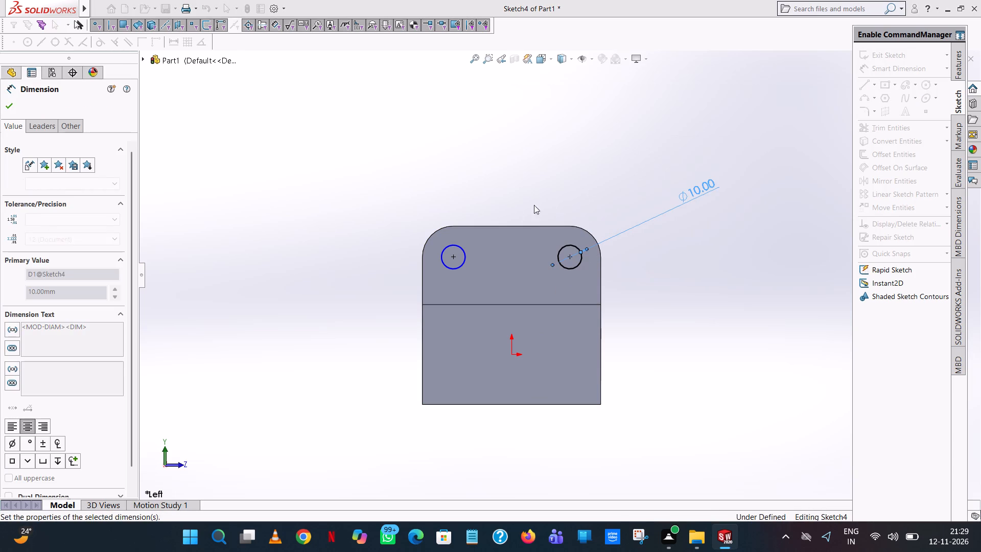
left_click(456, 248)
left_click(346, 231)
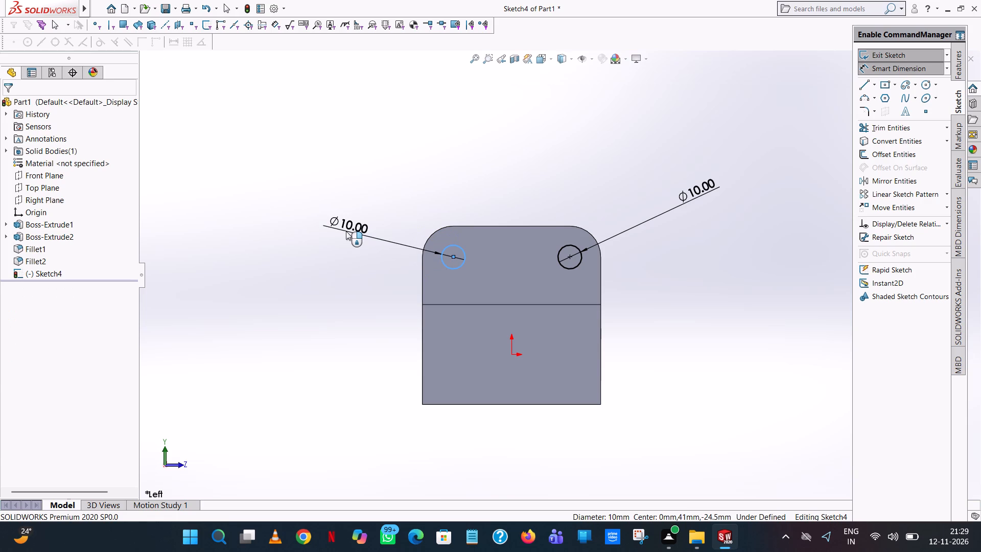
left_click(301, 221)
left_click(302, 213)
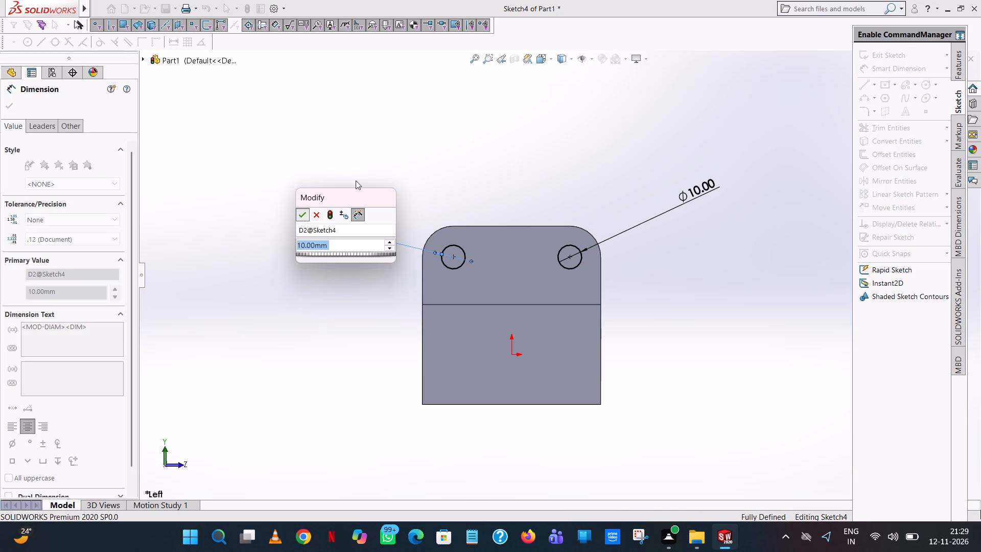
left_click(484, 145)
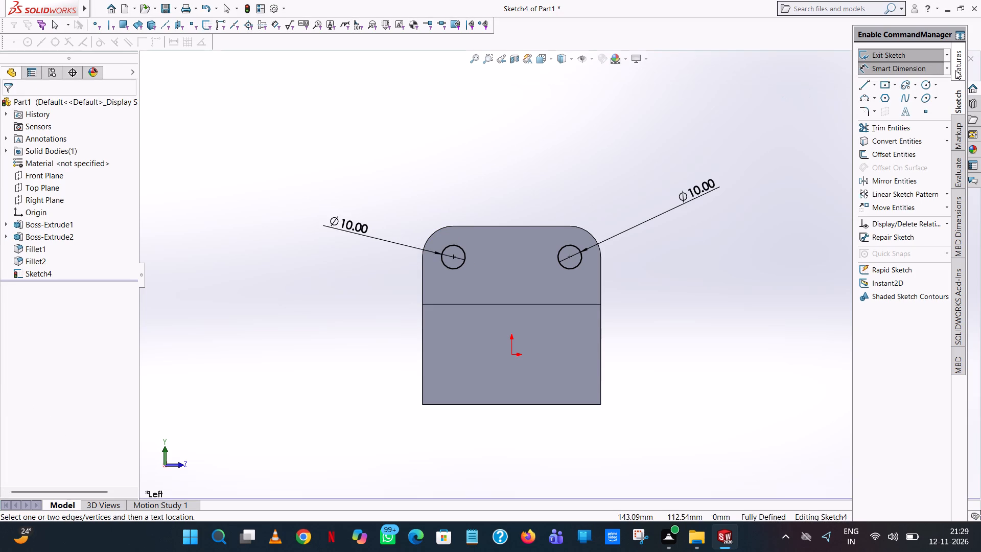
Cut the two corner circles through the upright plate with a 75 mm blind Extruded Cut.
left_click(955, 70)
left_click(860, 125)
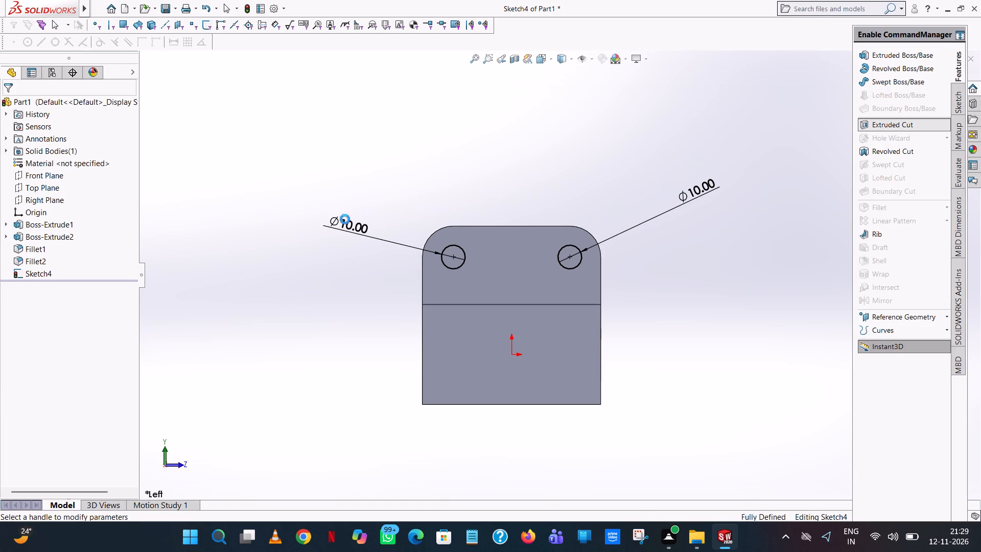
middle_click_drag(325, 241, 423, 219)
left_click(14, 103)
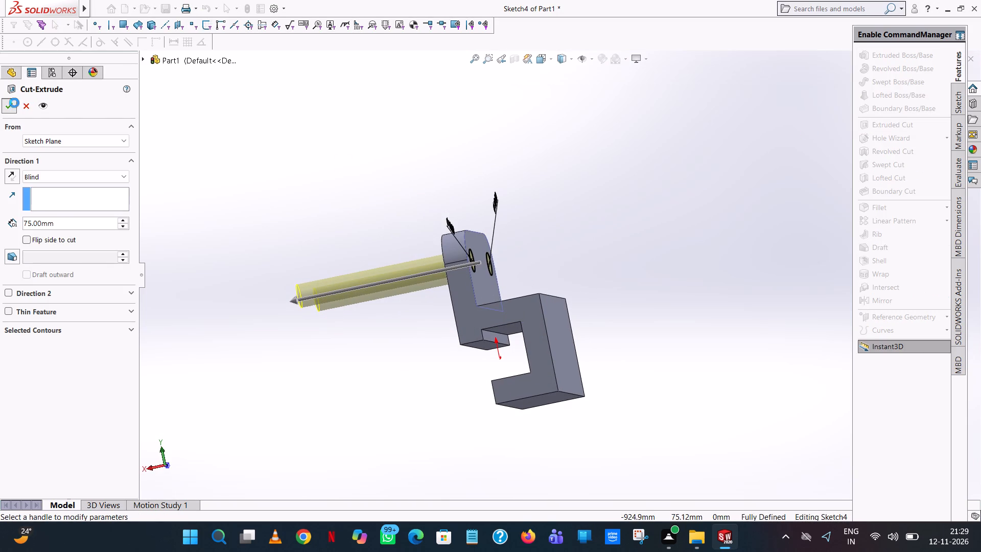
left_click(548, 184)
Start an extruded-cut sketch on the channel's large outer face below the holed plate and view it face-on.
scroll(552, 268, "up", 1)
middle_click_drag(552, 268, 457, 323)
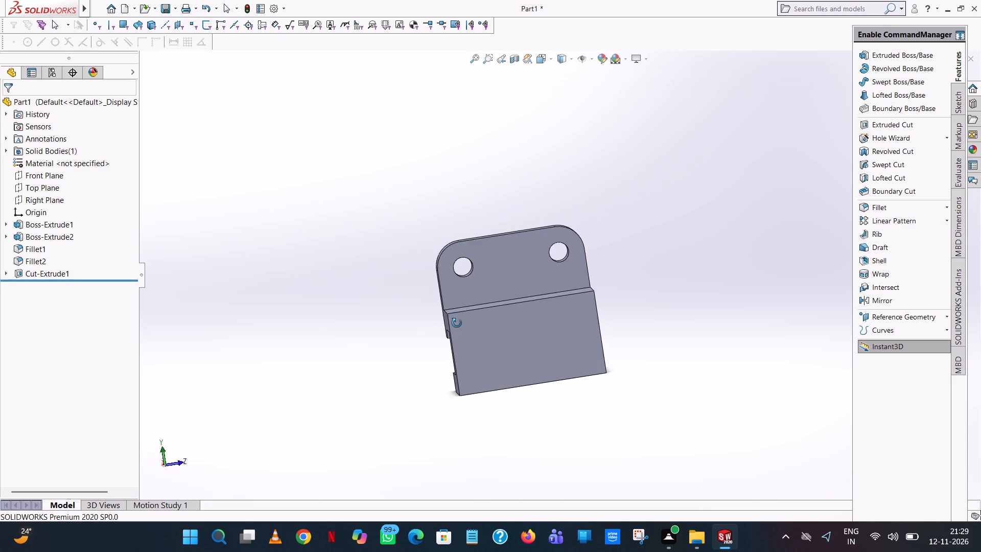
middle_click_drag(457, 323, 456, 295)
left_click(871, 126)
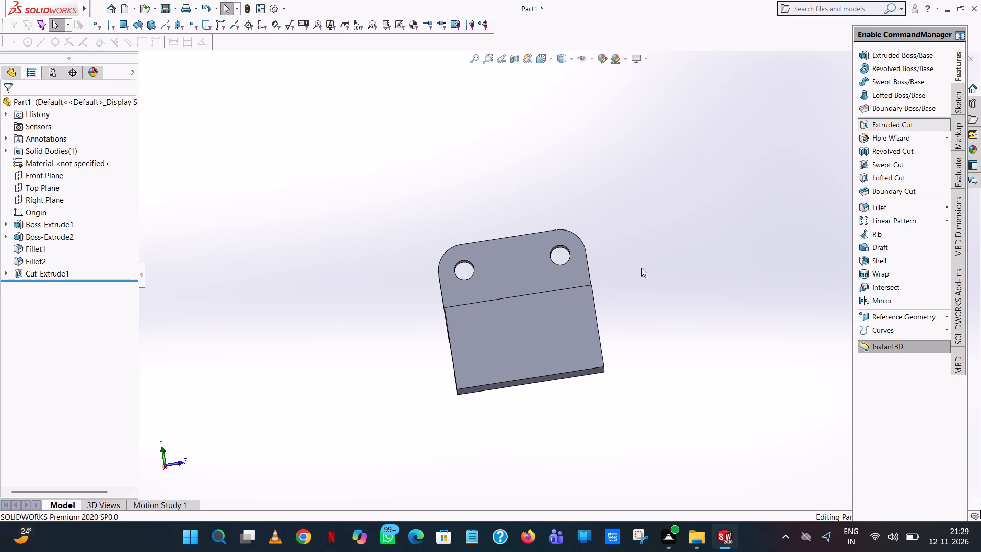
left_click(525, 322)
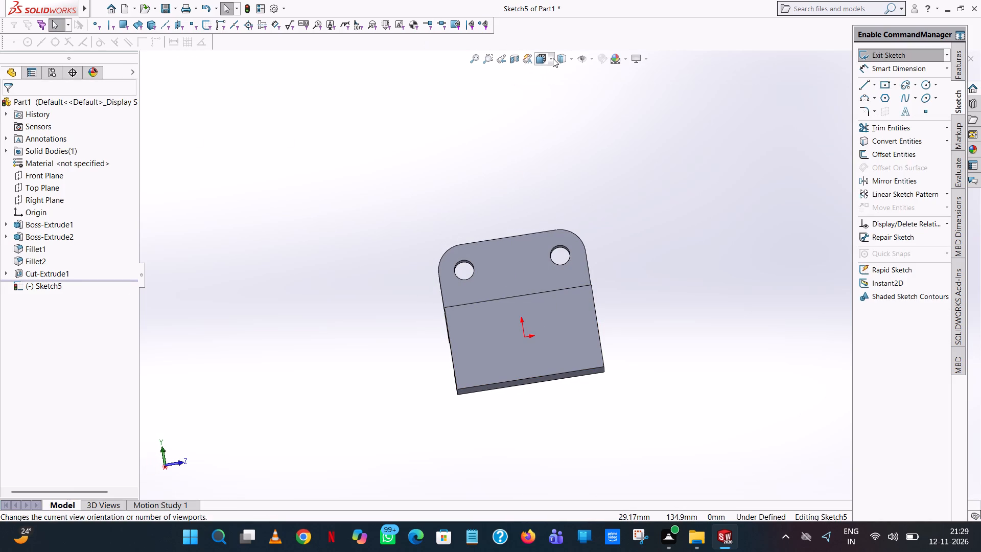
left_click(553, 58)
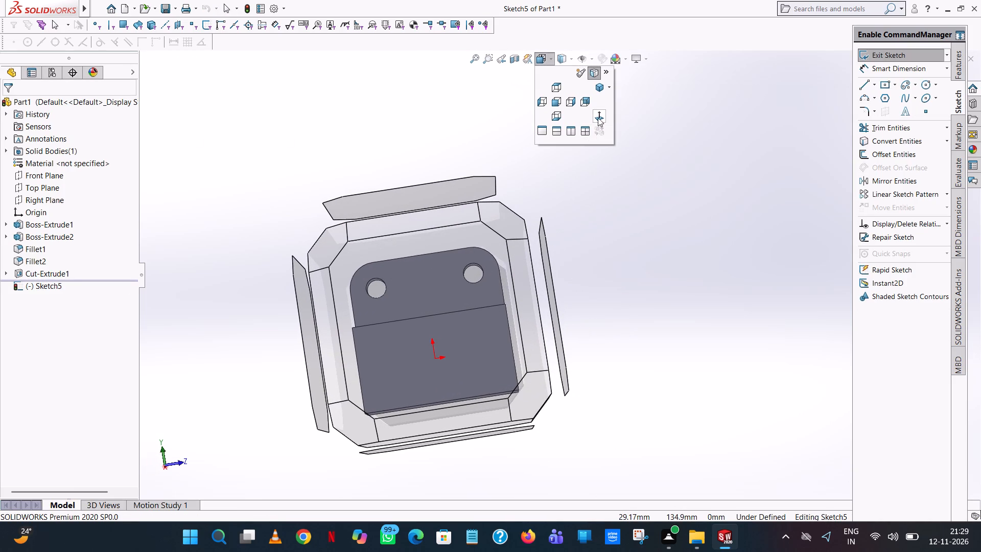
left_click(598, 118)
scroll(545, 356, "down", 3)
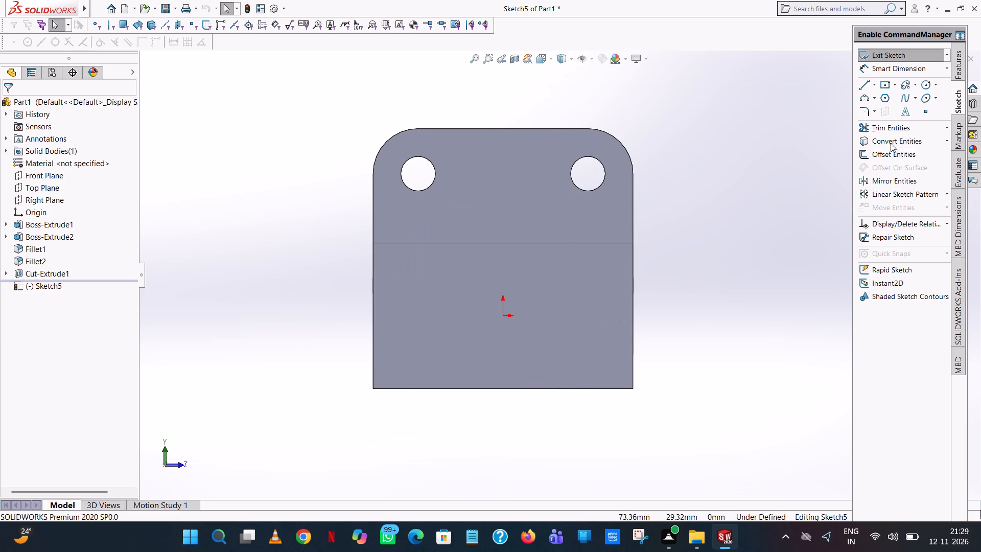
Sketch a horizontal line from the origin toward positive Z and set its length to 35/2 (17.5 mm).
left_click(866, 84)
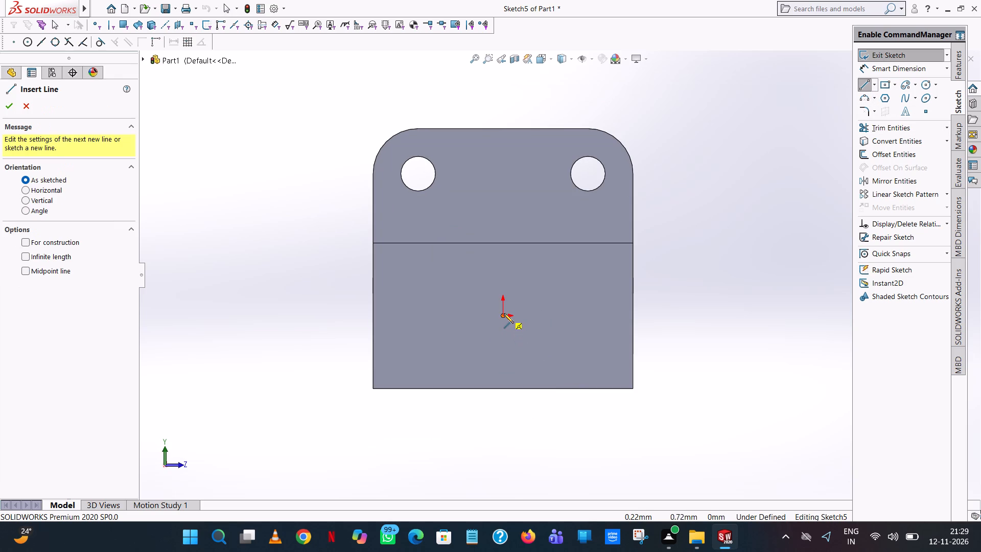
left_click(502, 315)
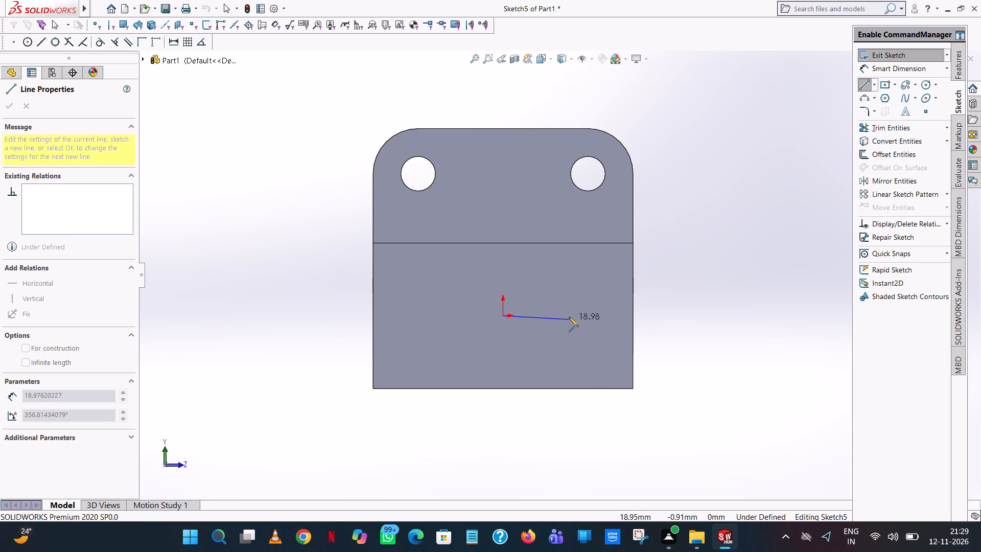
left_click(569, 313)
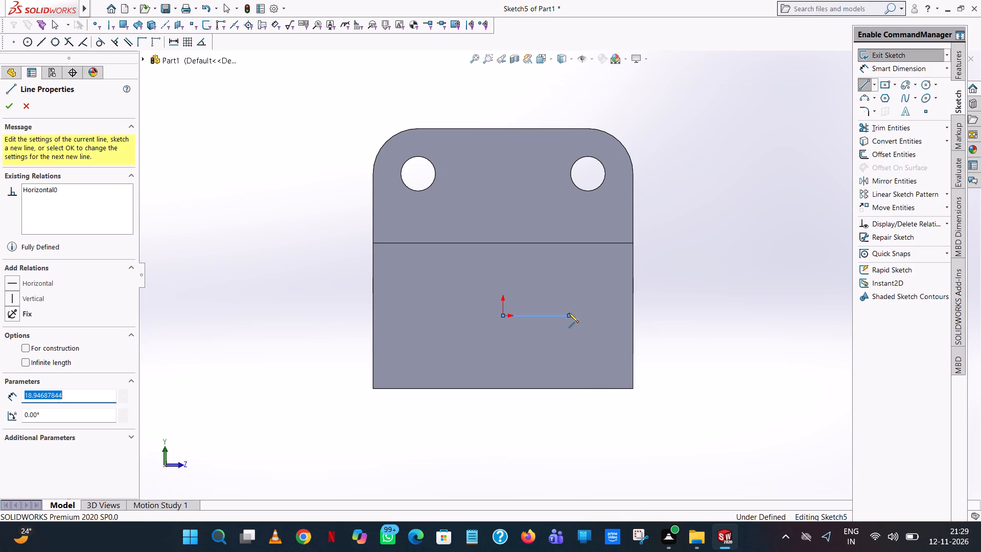
key("3")
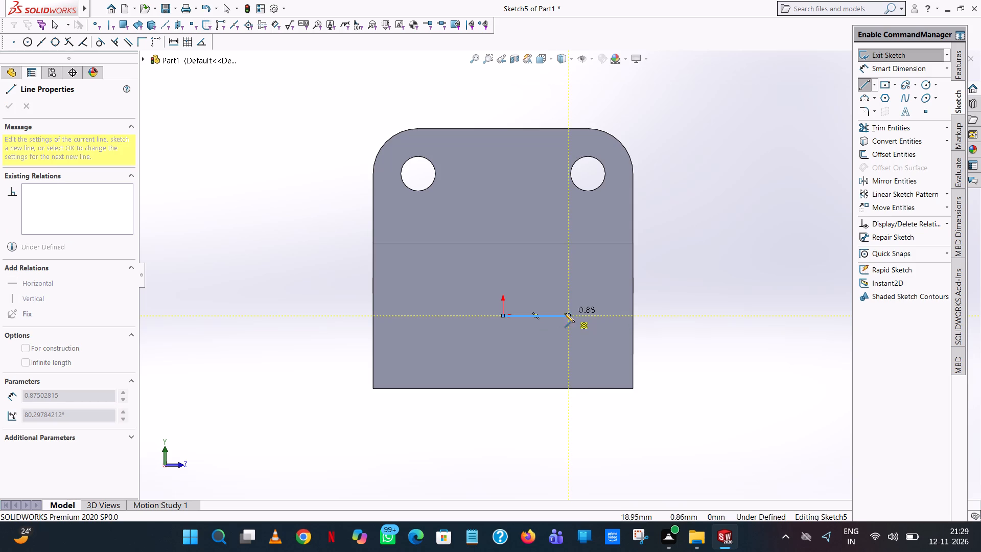
right_click(557, 311)
left_click(605, 324)
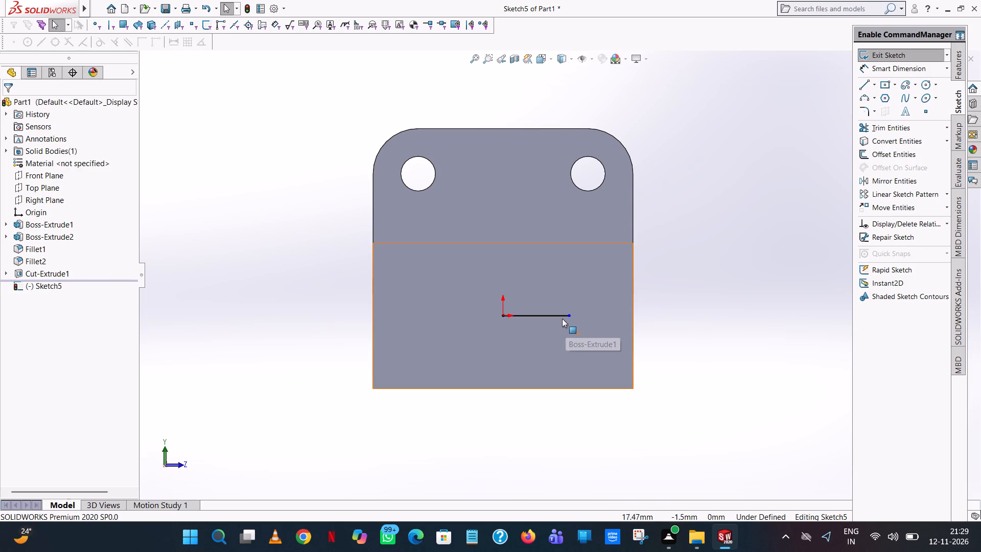
left_click(552, 315)
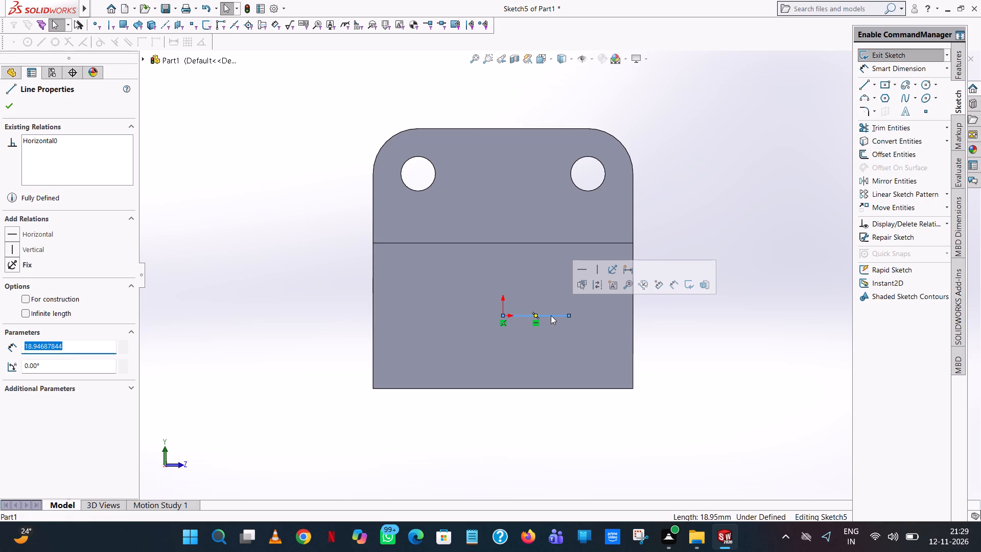
type("35/2")
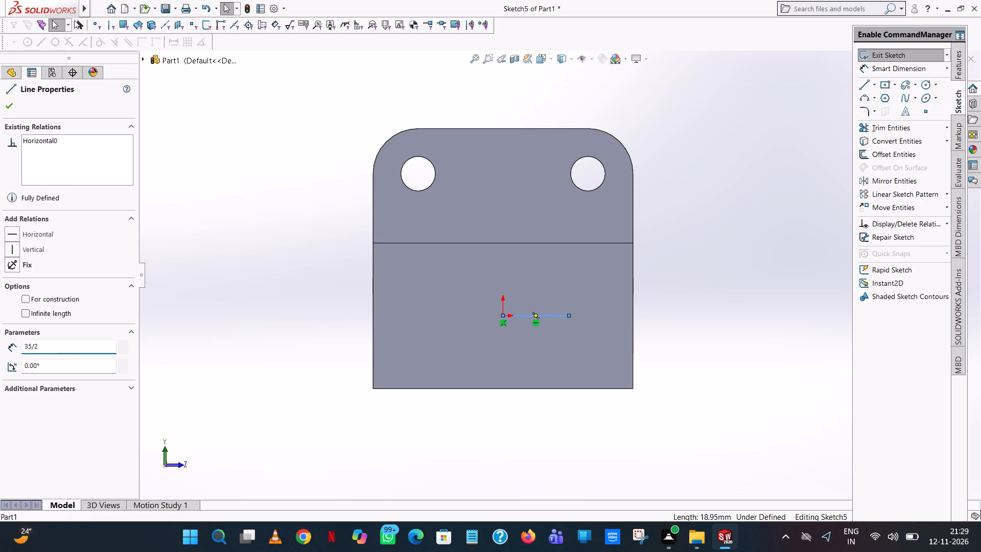
key("Return")
left_click(732, 187)
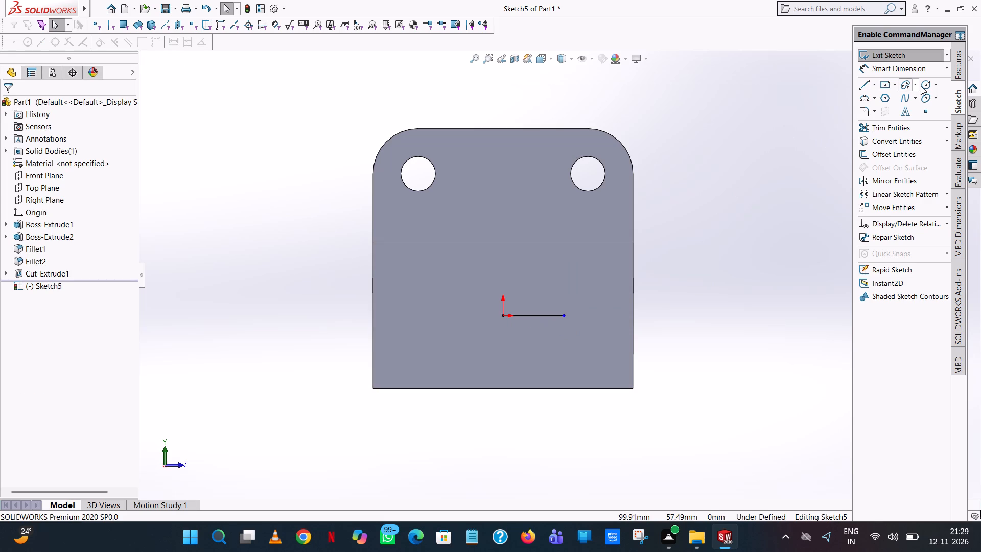
Sketch a circle of 6 mm radius centred on the line's positive-Z endpoint.
left_click(925, 85)
left_click(565, 318)
left_click(575, 301)
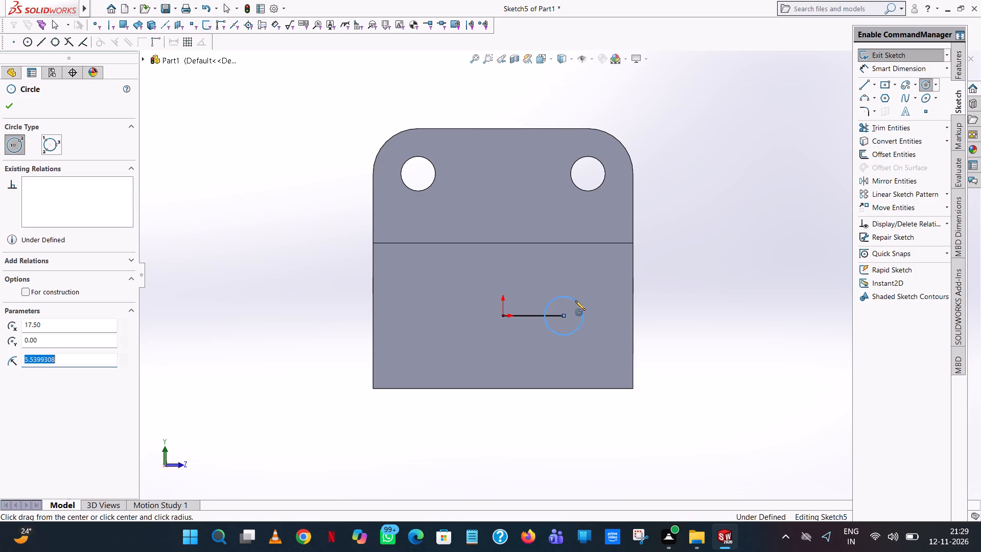
key("6")
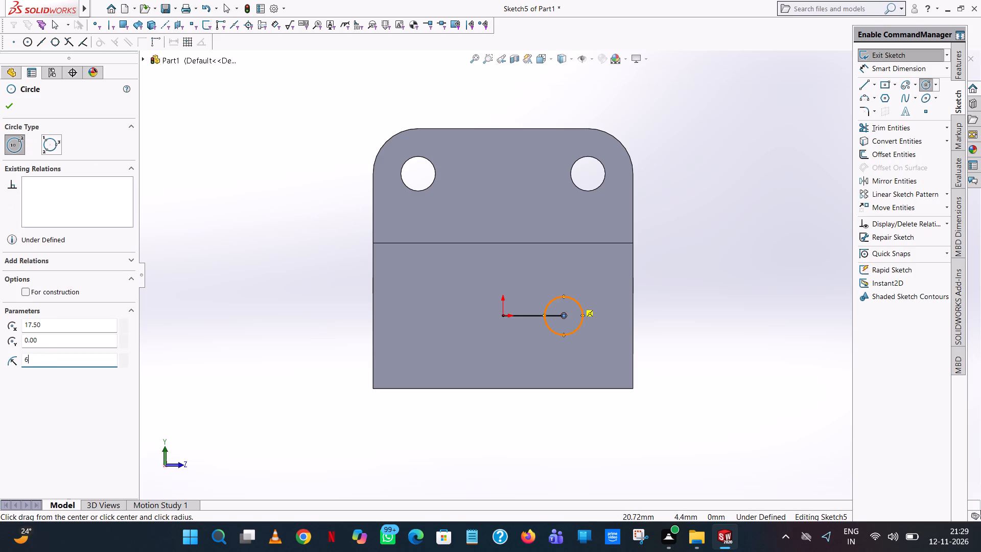
key("Return")
right_click(574, 303)
left_click(603, 310)
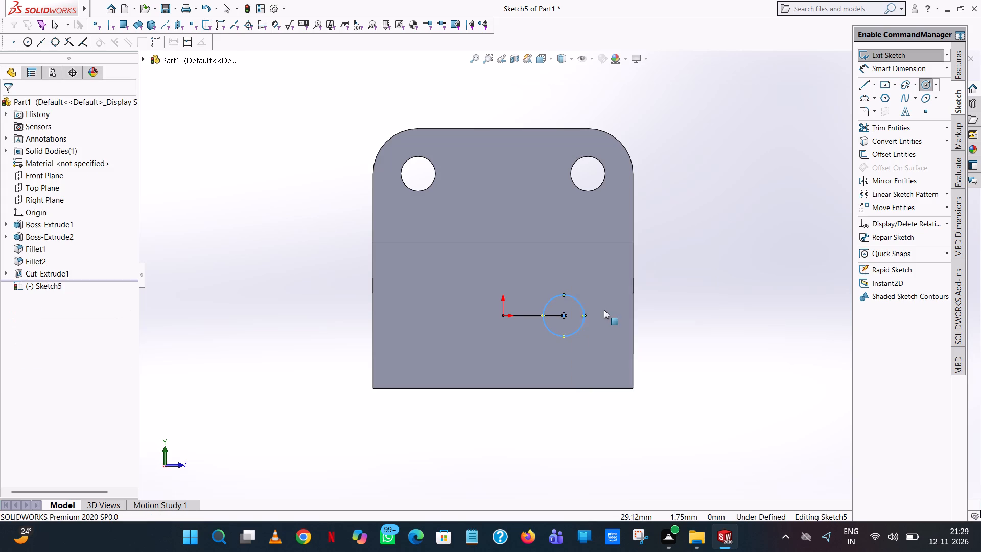
Sketch a second horizontal line from the origin toward negative Z and set its length to 35/2 (17.5 mm).
left_click(860, 86)
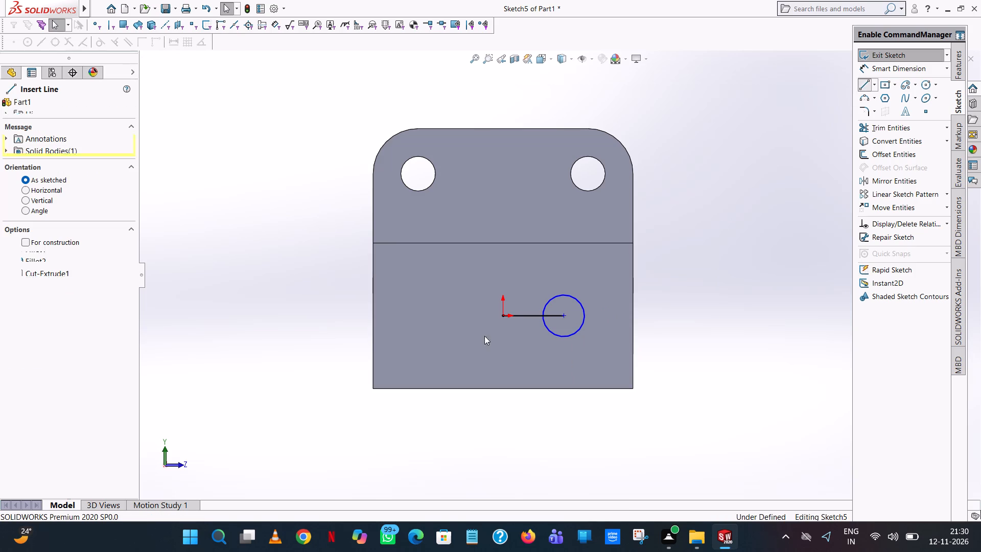
left_click(504, 314)
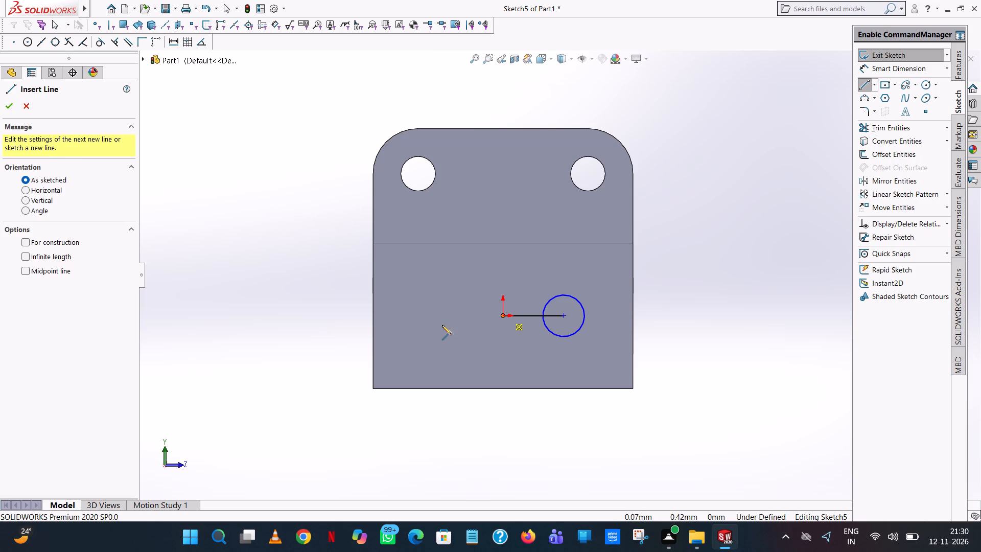
left_click(446, 315)
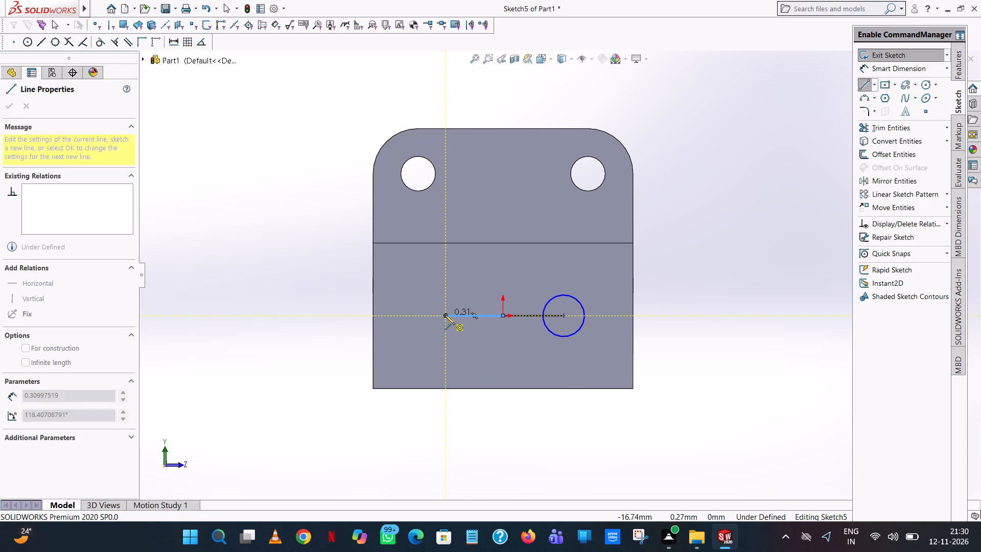
right_click(445, 315)
left_click(475, 320)
left_click(469, 317)
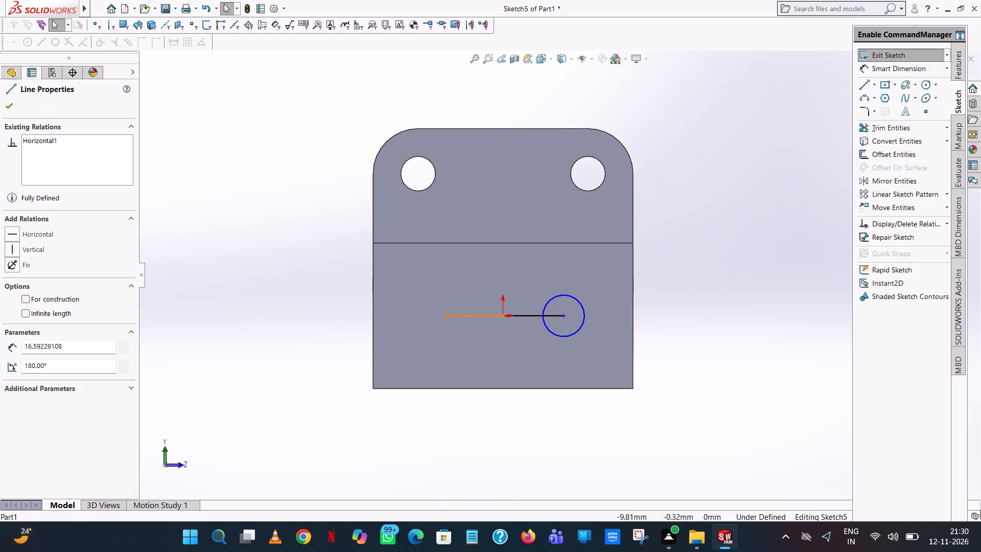
type("35/2")
key("Return")
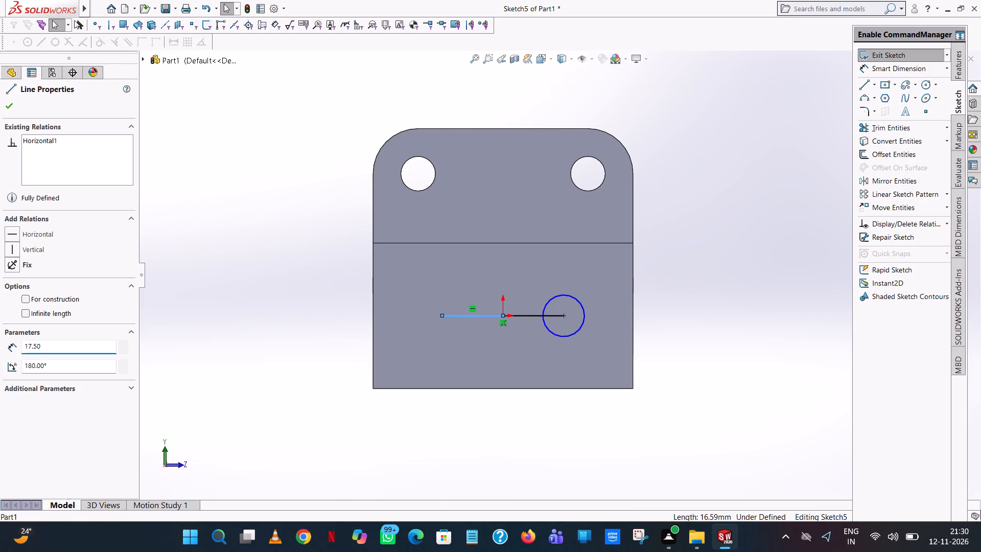
left_click(728, 200)
Sketch a circle of 6 mm radius centred on the second line's negative-Z endpoint.
left_click(923, 82)
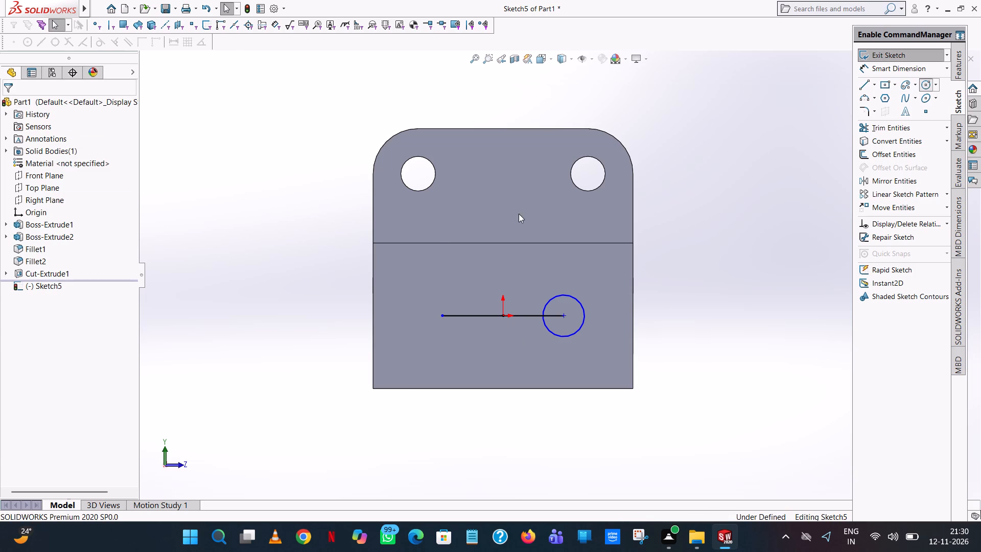
left_click(441, 316)
left_click(450, 293)
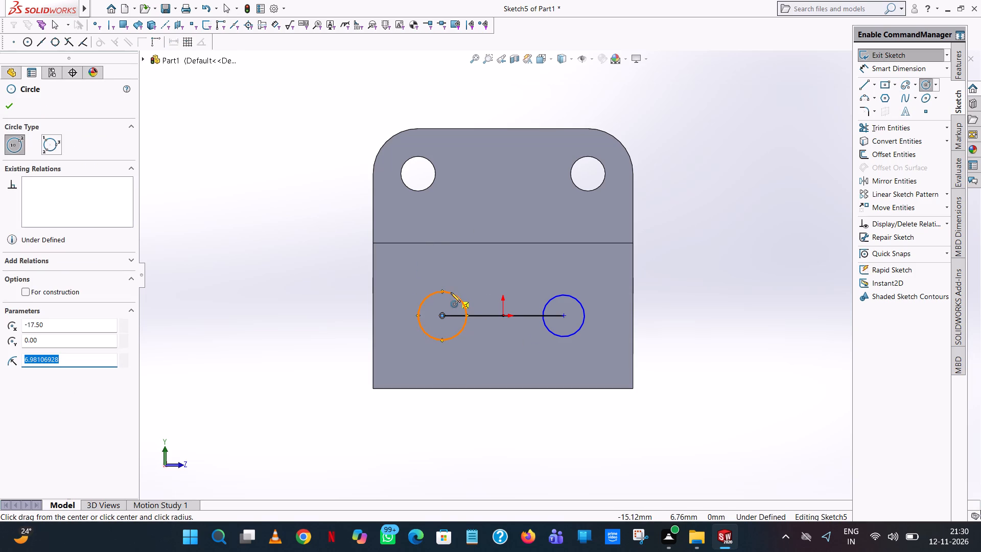
key("6")
key("Return")
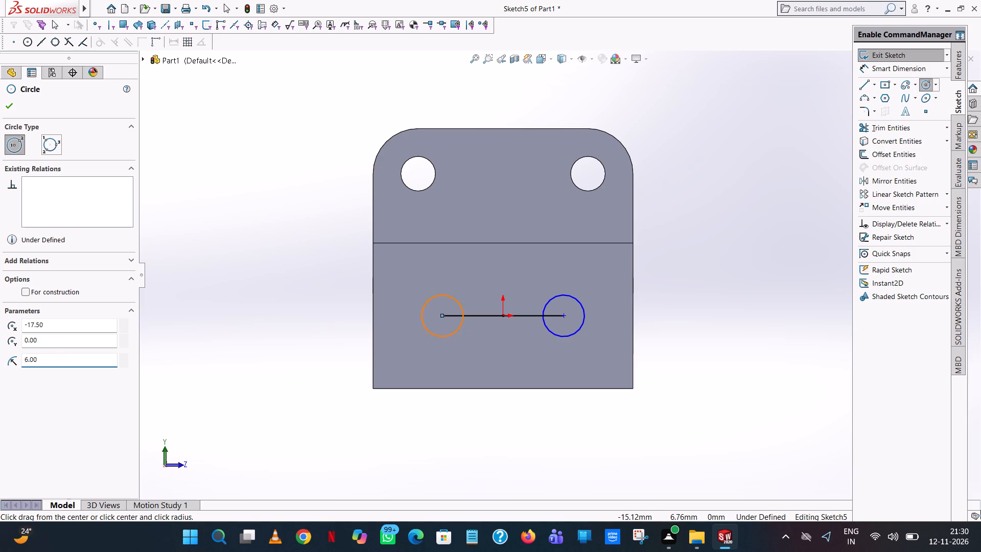
left_click(9, 107)
left_click(674, 154)
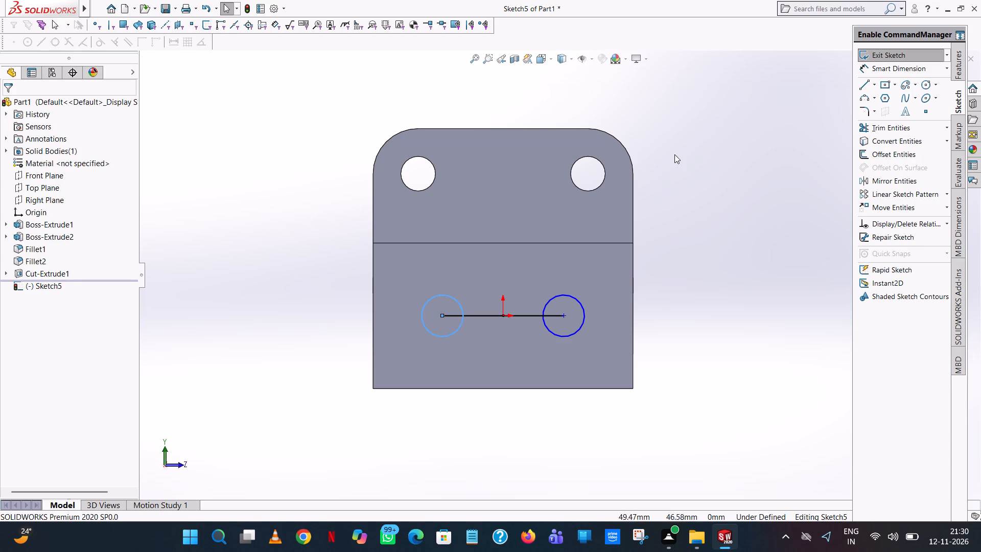
Sketch a horizontal line about 35 mm long joining the top points of the two circles.
left_click(859, 83)
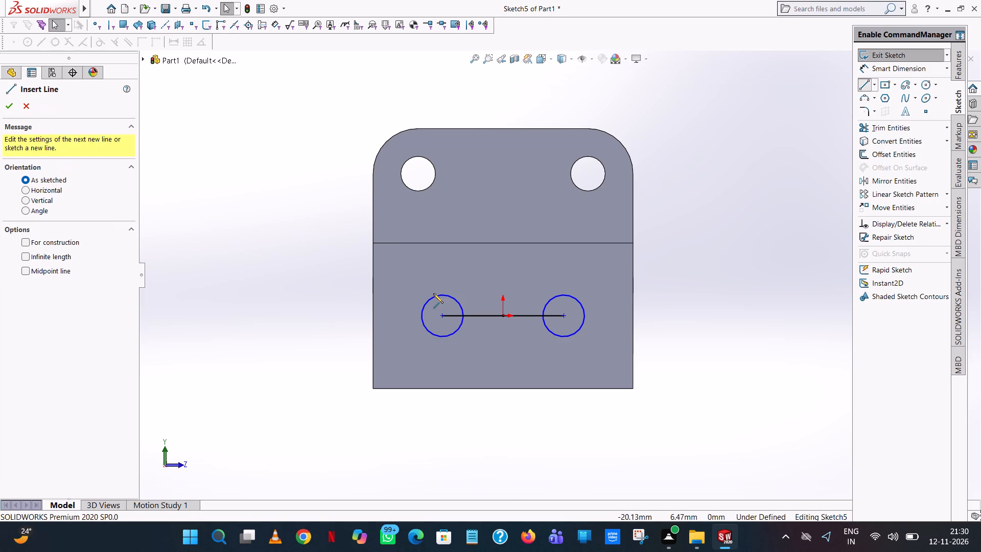
left_click(443, 296)
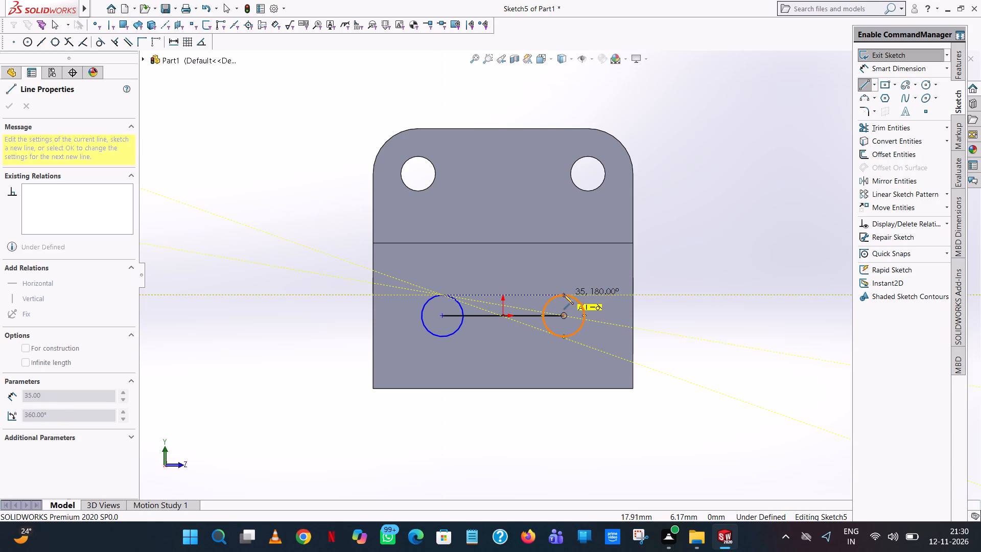
left_click(564, 295)
right_click(562, 295)
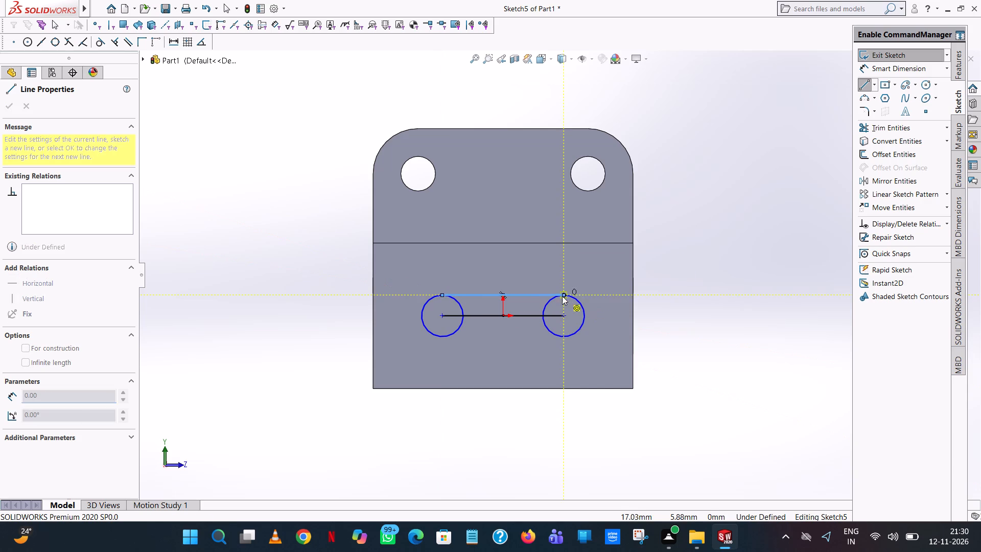
left_click(583, 304)
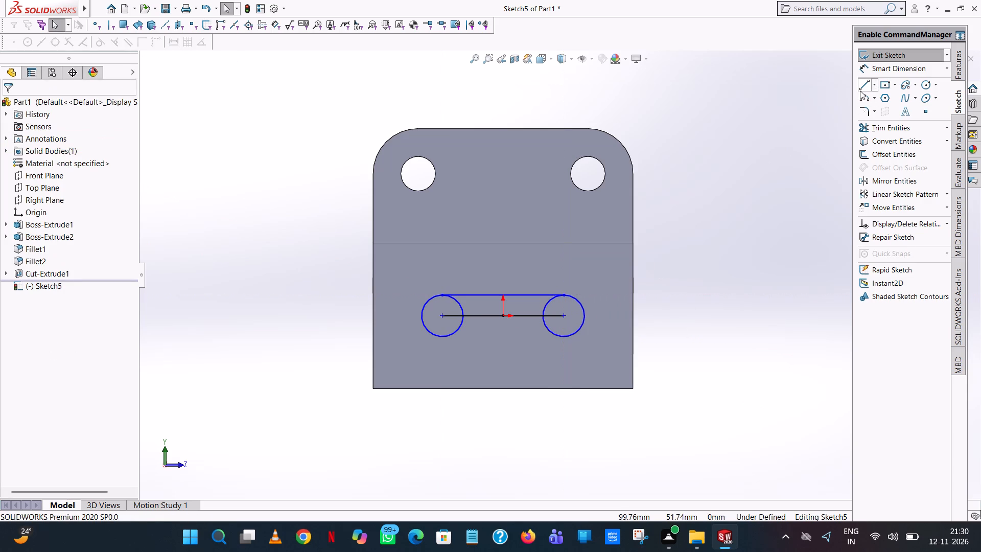
Sketch a horizontal line about 35 mm long joining the bottom points of the two circles.
left_click(864, 87)
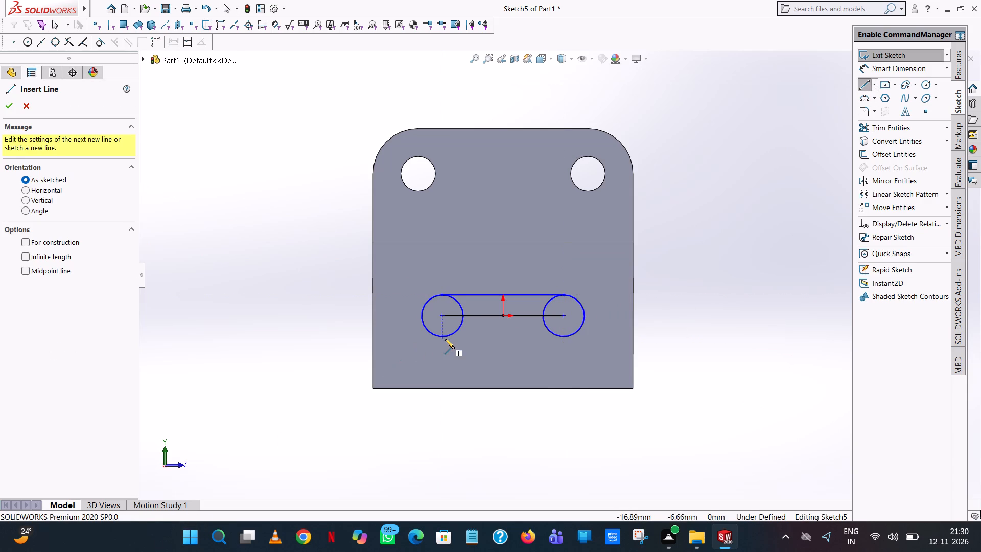
left_click(442, 337)
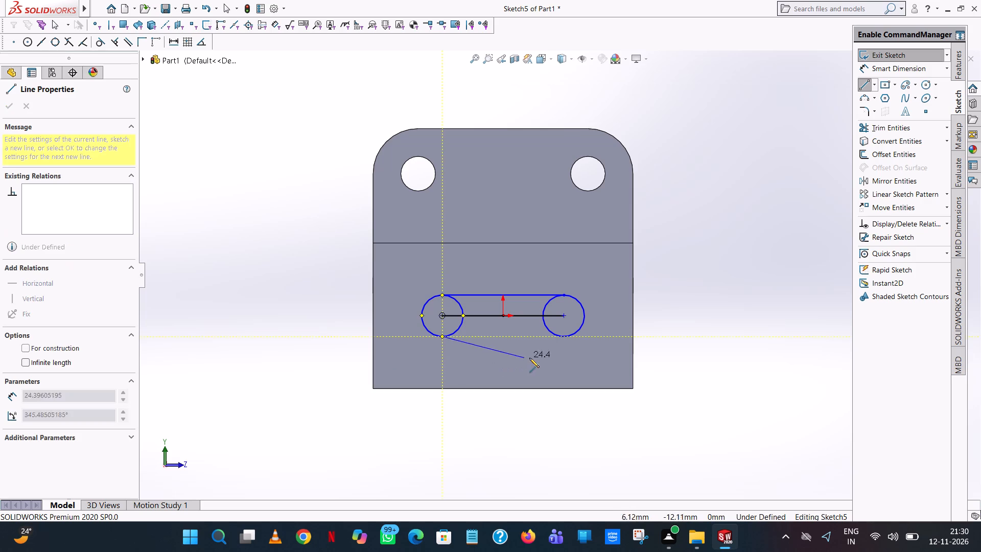
left_click(564, 336)
right_click(561, 336)
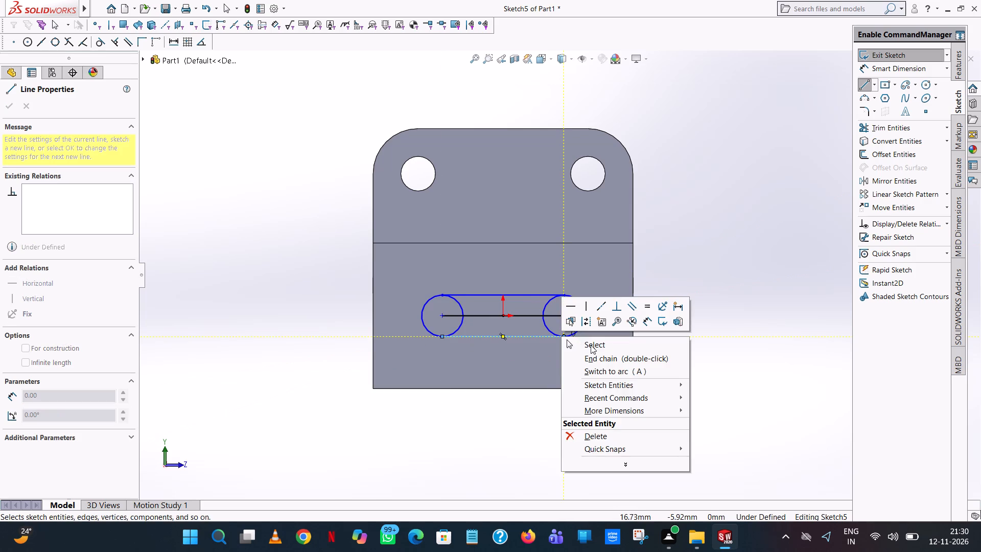
left_click(591, 345)
Trim away the inner halves of both circles and the centre lines between them, leaving a closed slot outline.
left_click(915, 131)
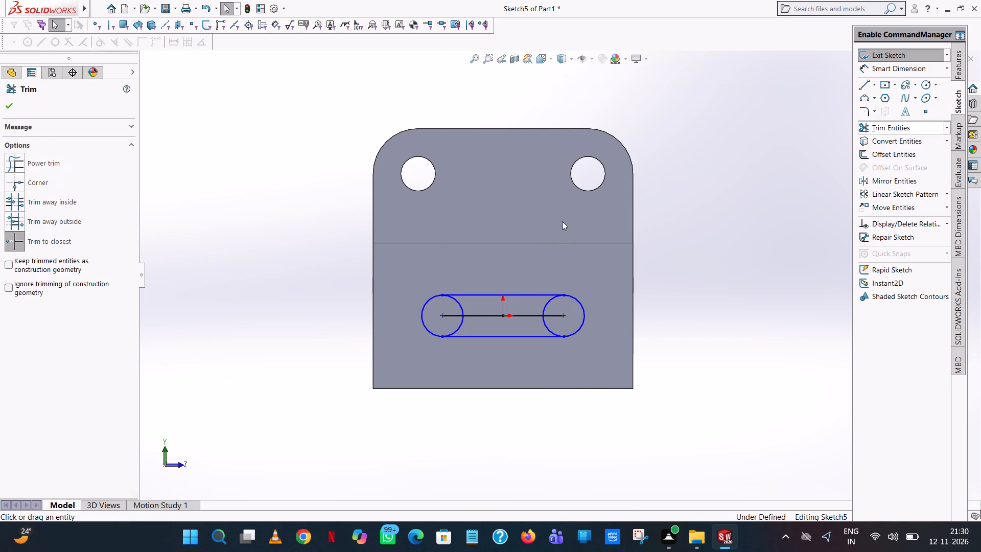
left_click(550, 301)
left_click(549, 315)
left_click(540, 319)
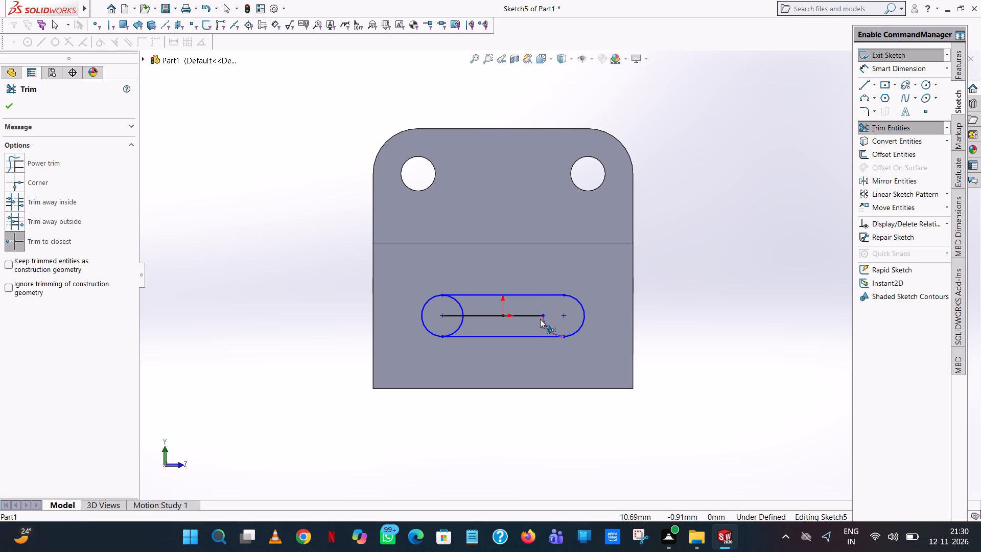
double_click(539, 320)
left_click(500, 316)
left_click(471, 313)
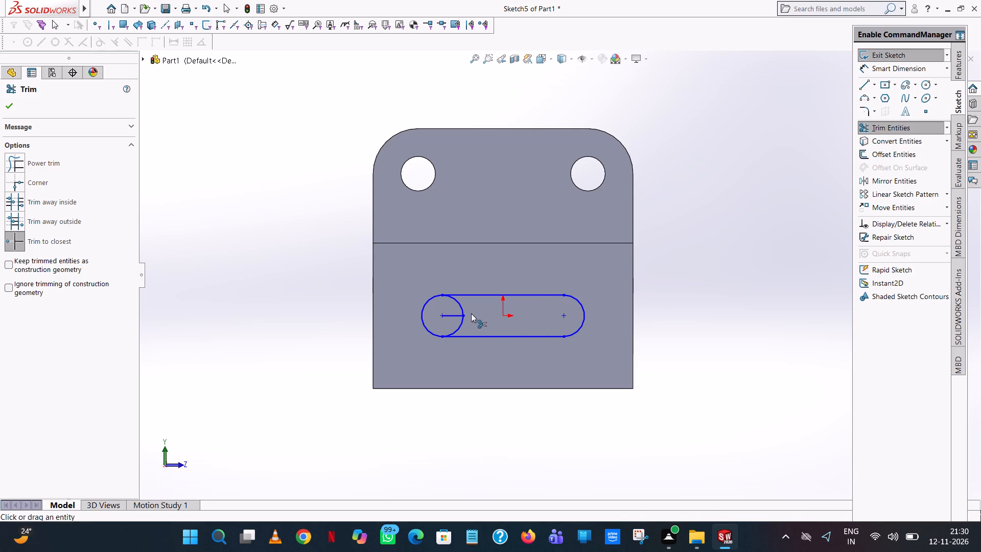
triple_click(463, 313)
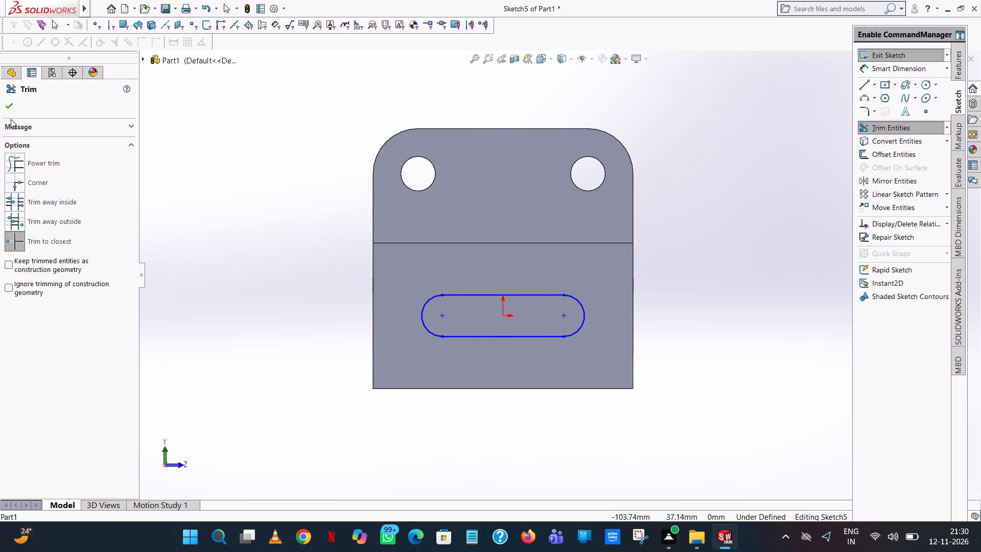
left_click(7, 108)
Dimension the radius of the slot's positive-Z end arc.
left_click(909, 67)
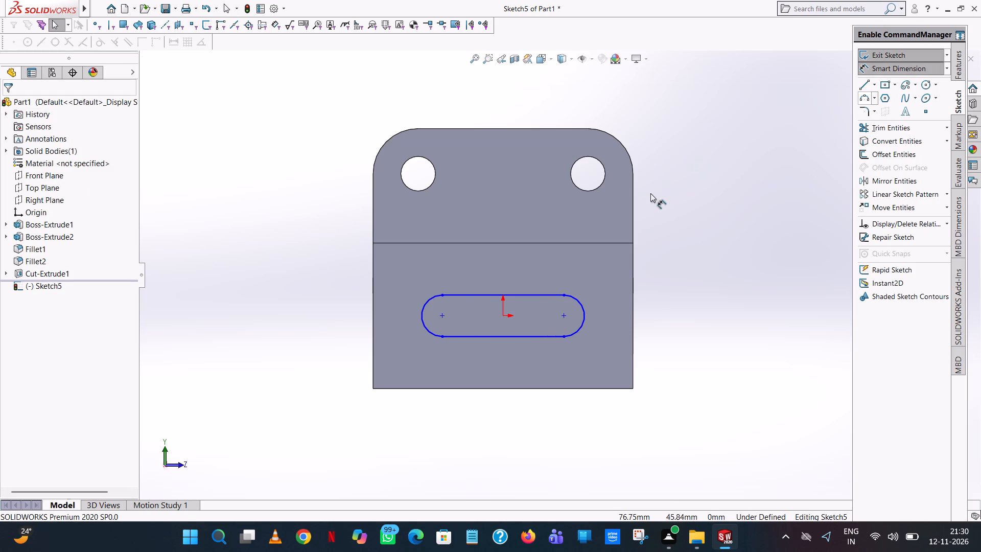
left_click(583, 306)
left_click(752, 233)
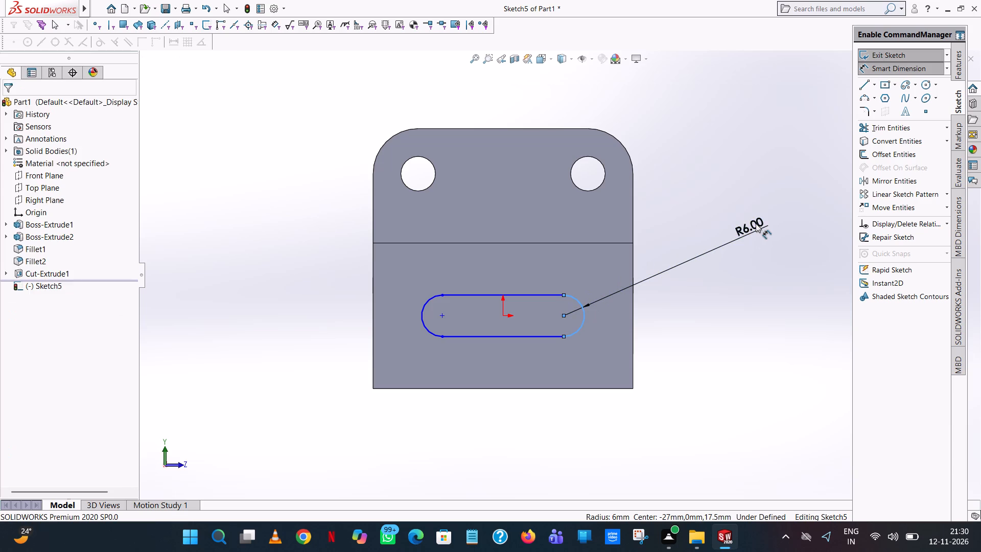
left_click(712, 215)
left_click(705, 129)
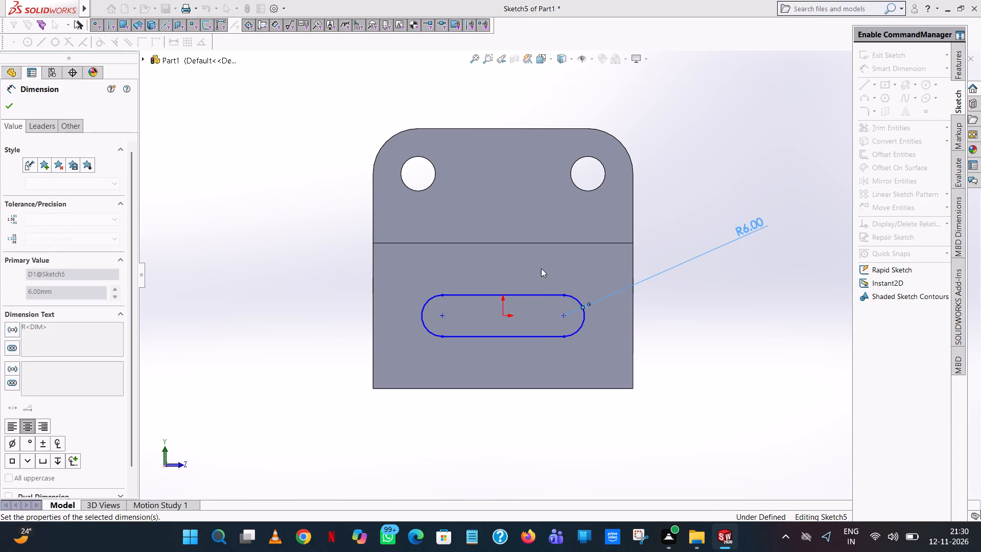
Dimension the horizontal distances from the origin to the slot's negative-Z and positive-Z arc centres.
left_click(440, 314)
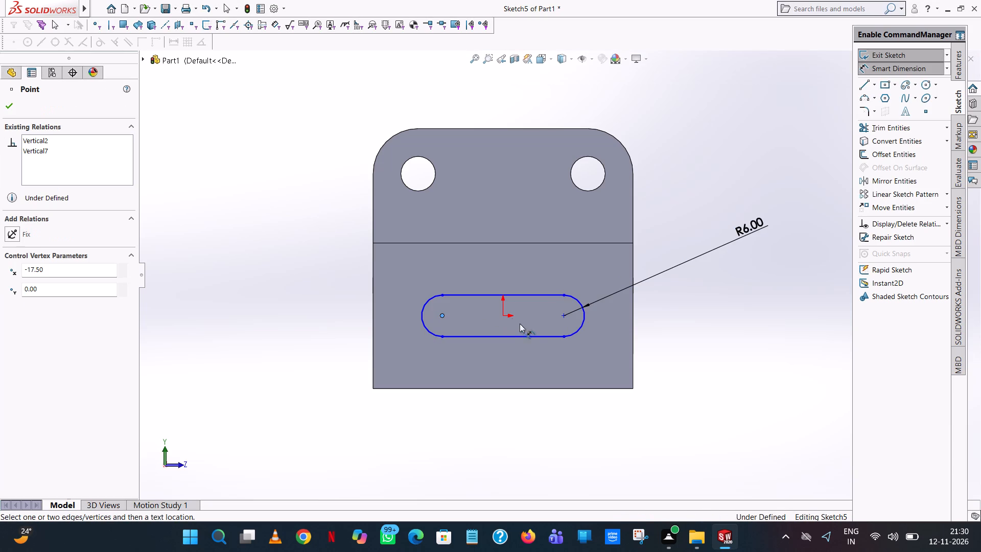
left_click(503, 314)
left_click(493, 398)
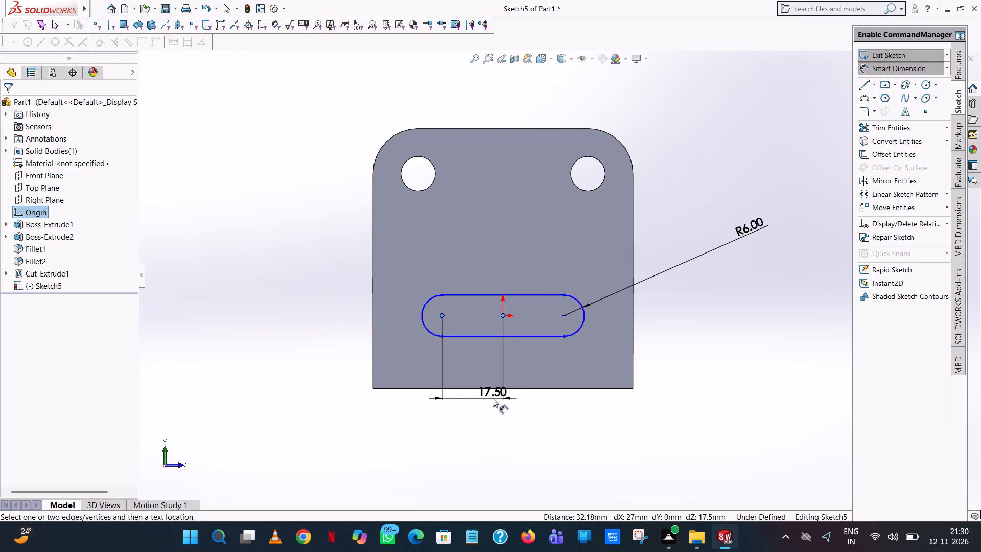
left_click(446, 384)
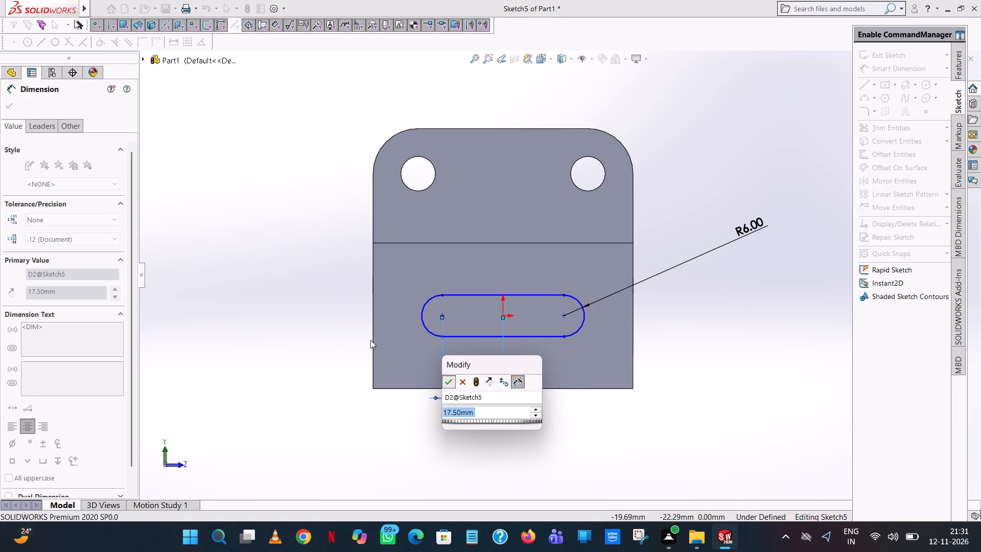
left_click_drag(302, 321, 307, 320)
left_click(505, 316)
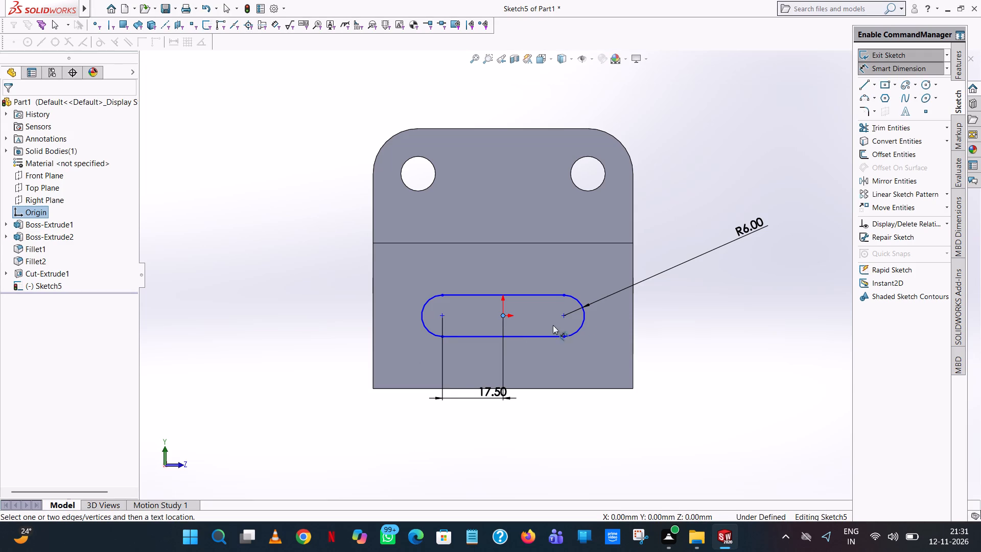
left_click(563, 316)
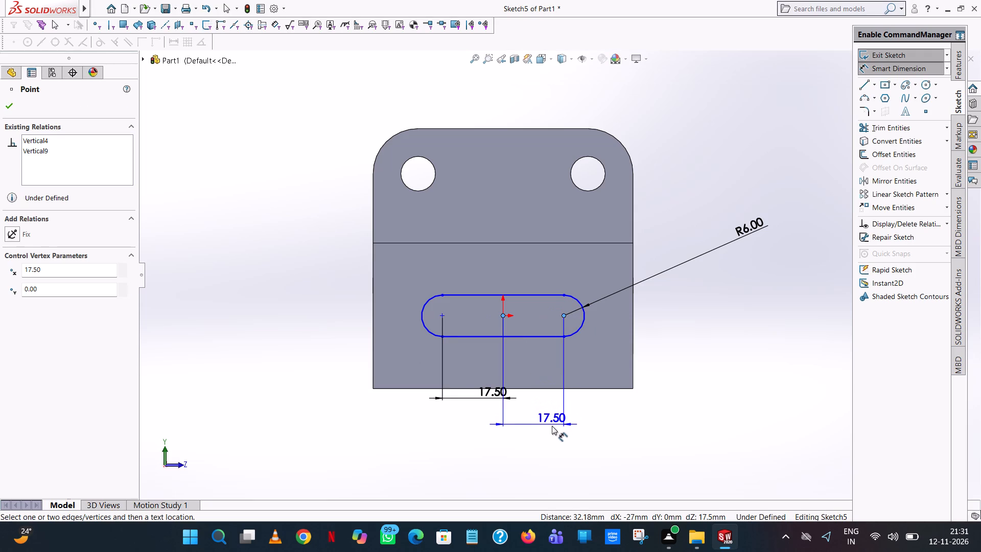
left_click(552, 426)
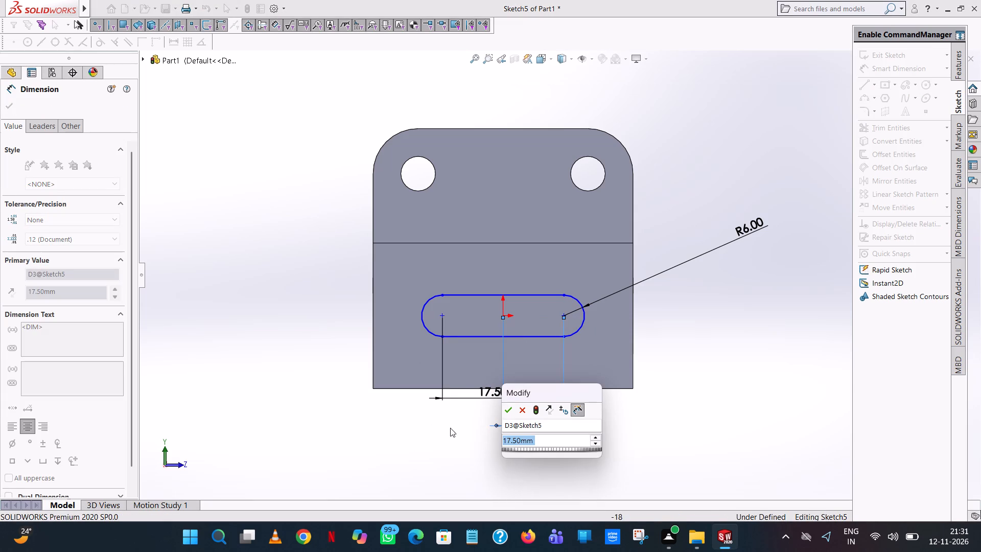
left_click(512, 409)
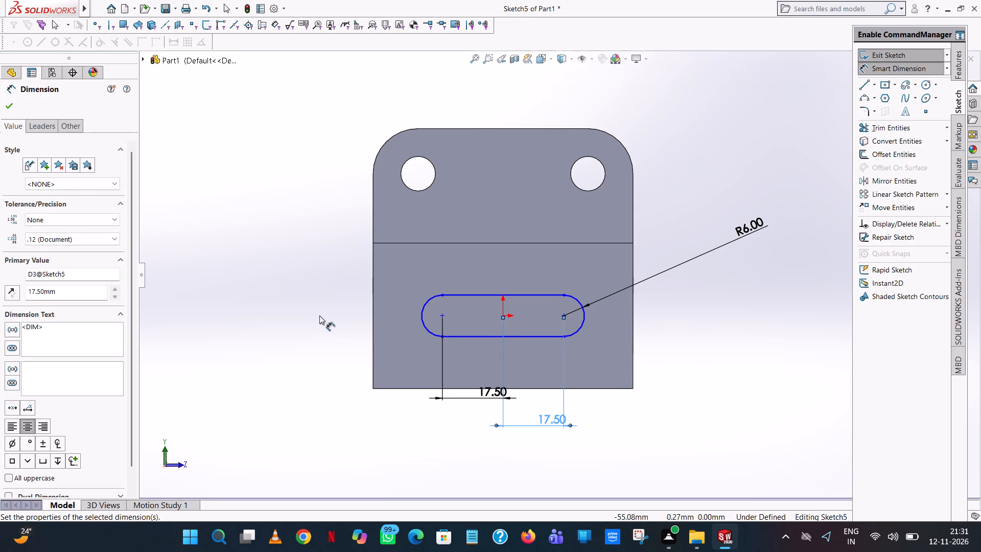
left_click(319, 315)
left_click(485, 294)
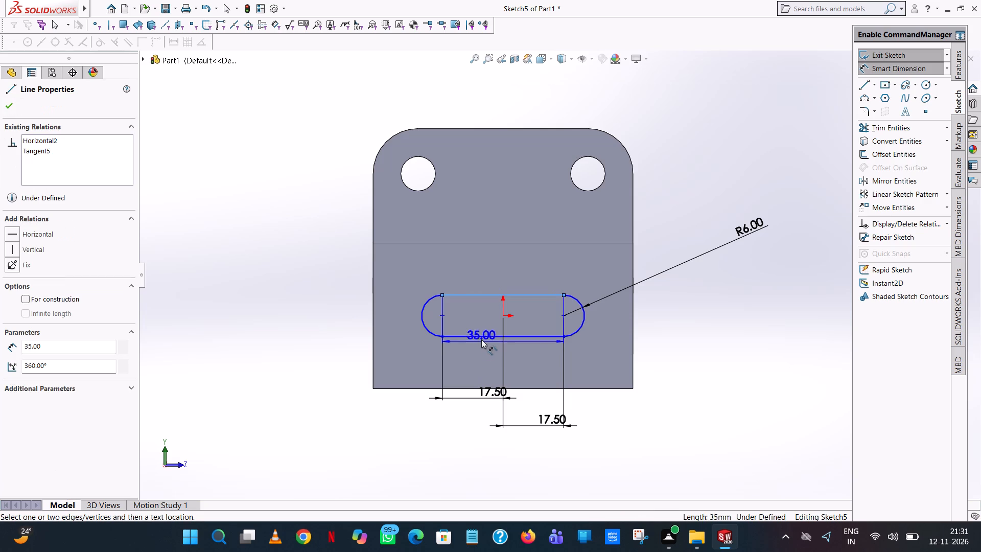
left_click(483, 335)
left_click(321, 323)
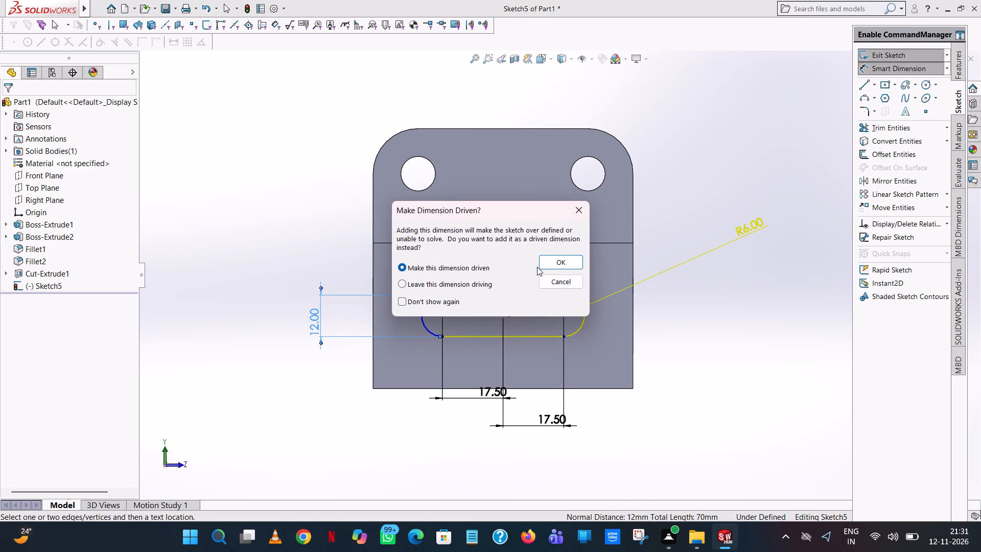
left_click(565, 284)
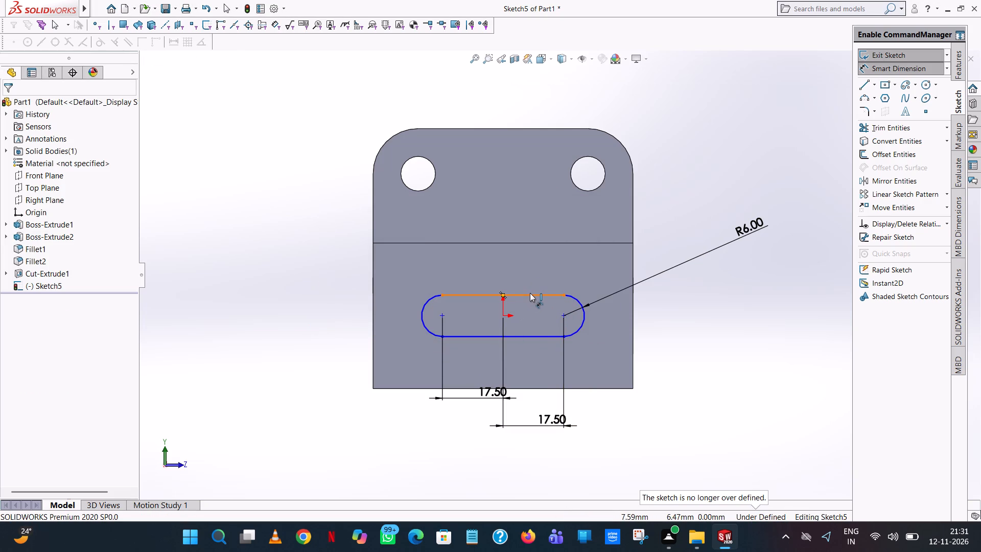
Dimension the vertical distance between the slot's upper line and the channel face's upper edge.
left_click(531, 294)
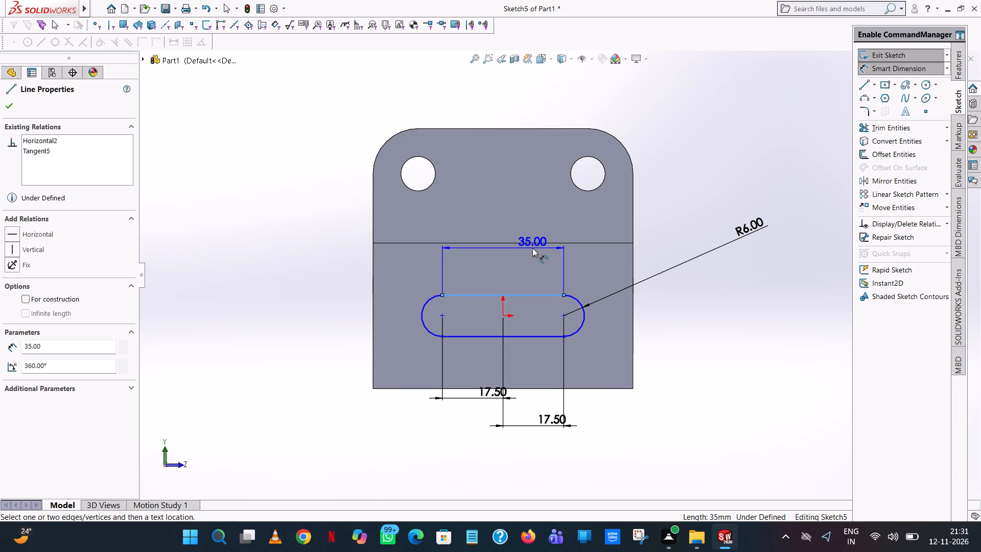
left_click(536, 243)
left_click(705, 242)
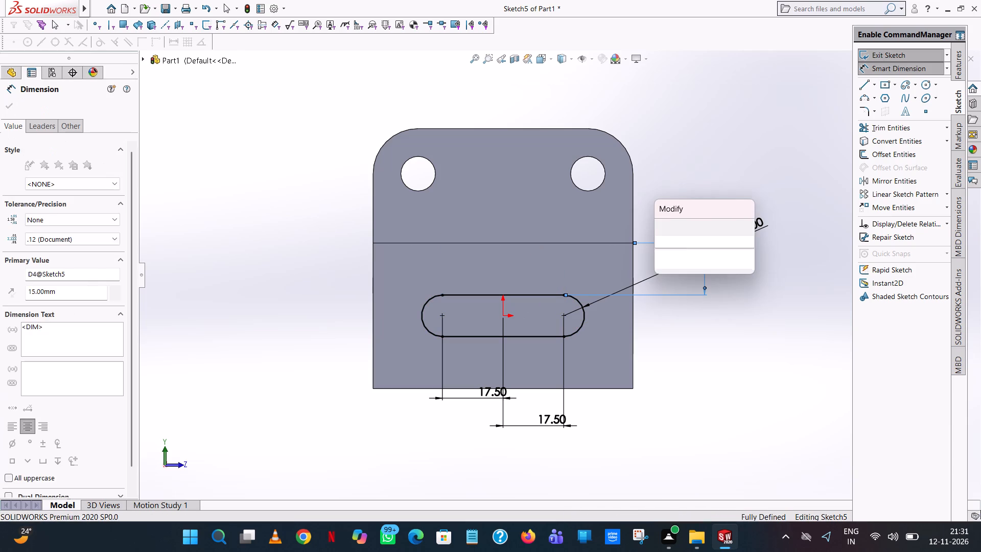
left_click(656, 228)
left_click(683, 148)
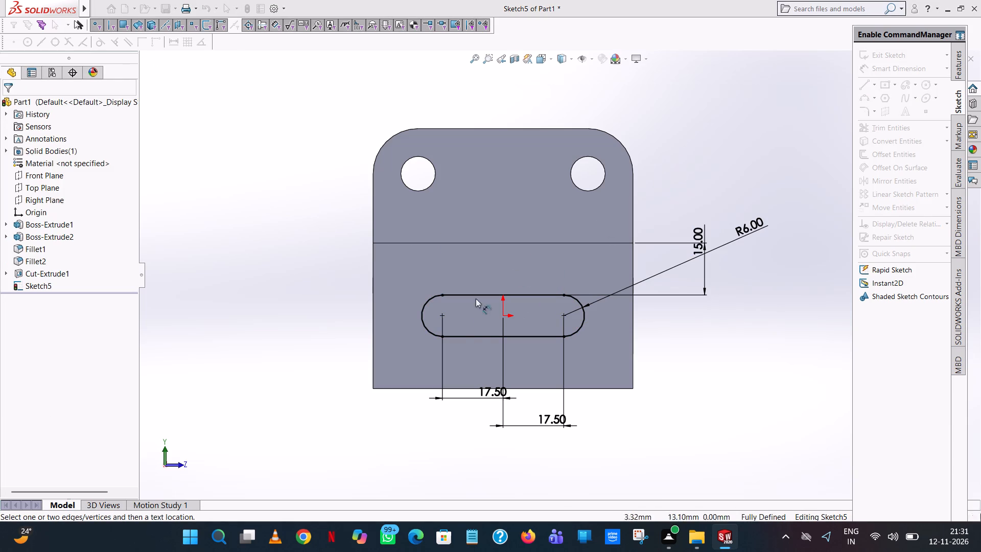
left_click(736, 338)
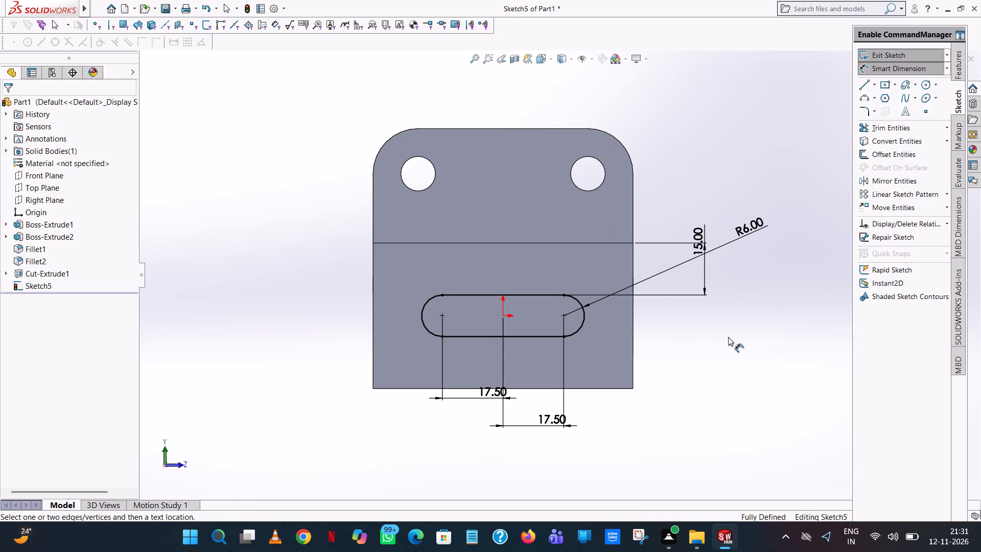
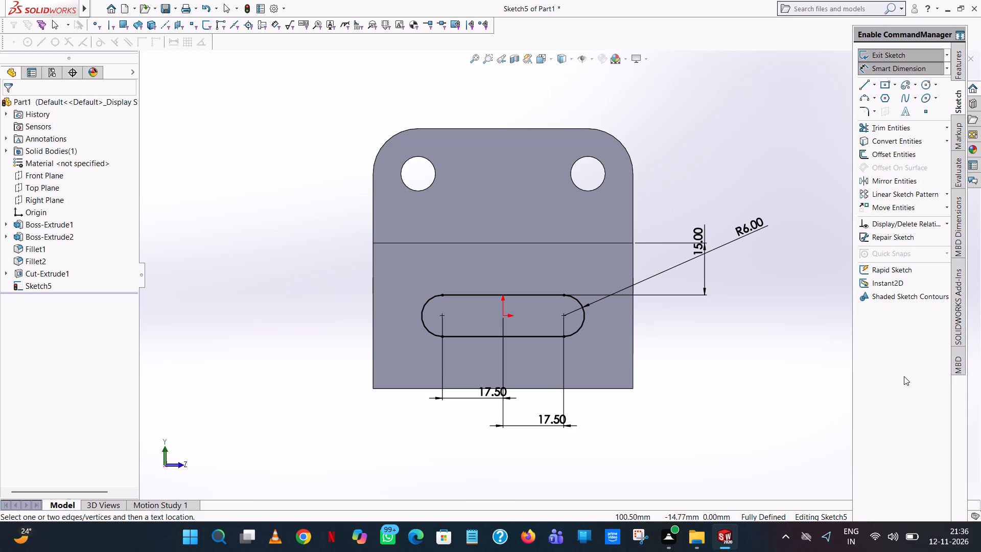
Cut-extrude the slot profile through the channel face to a blind depth of 75 mm.
left_click(307, 119)
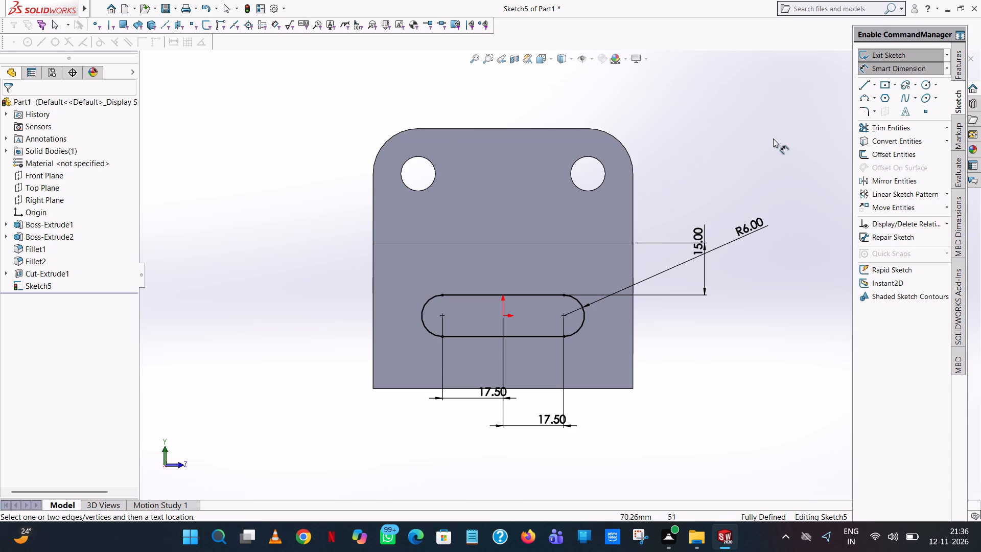
left_click(954, 63)
left_click(886, 119)
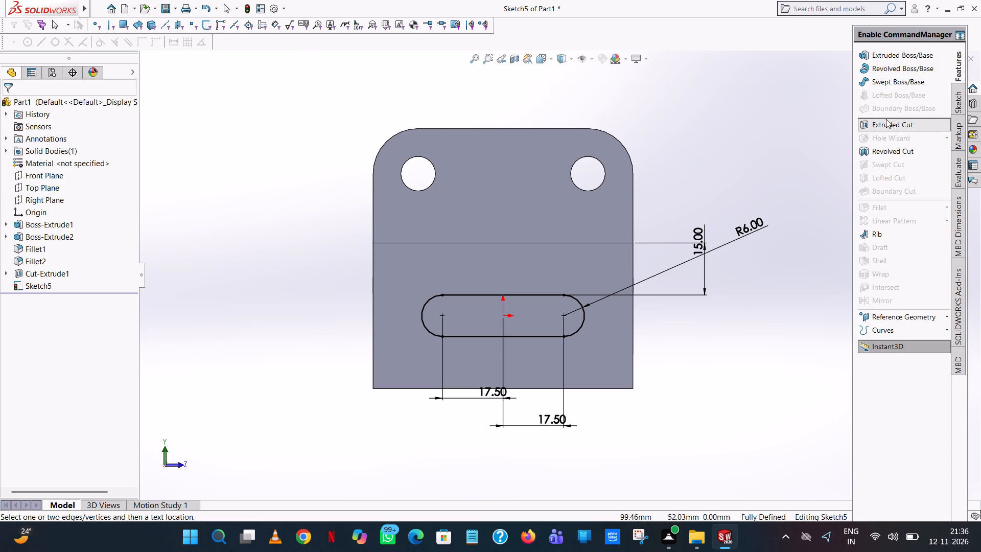
middle_click_drag(277, 162, 365, 170)
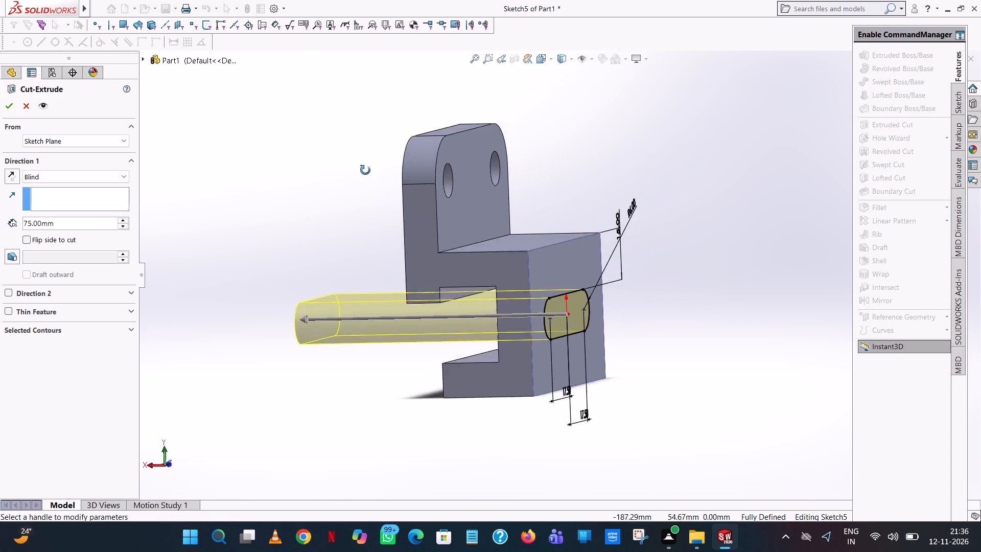
middle_click_drag(365, 170, 382, 160)
scroll(478, 295, "down", 2)
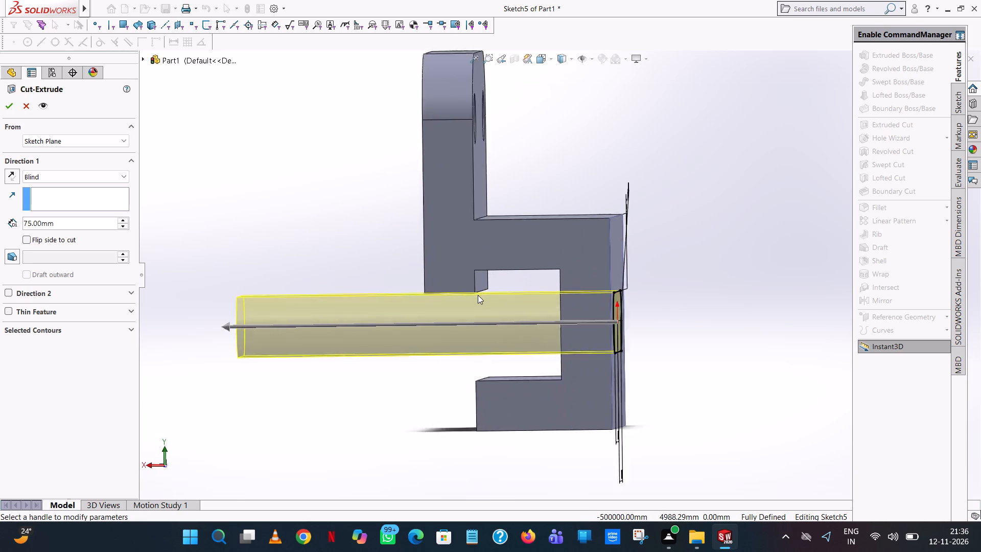
scroll(478, 295, "down", 3)
middle_click(478, 295)
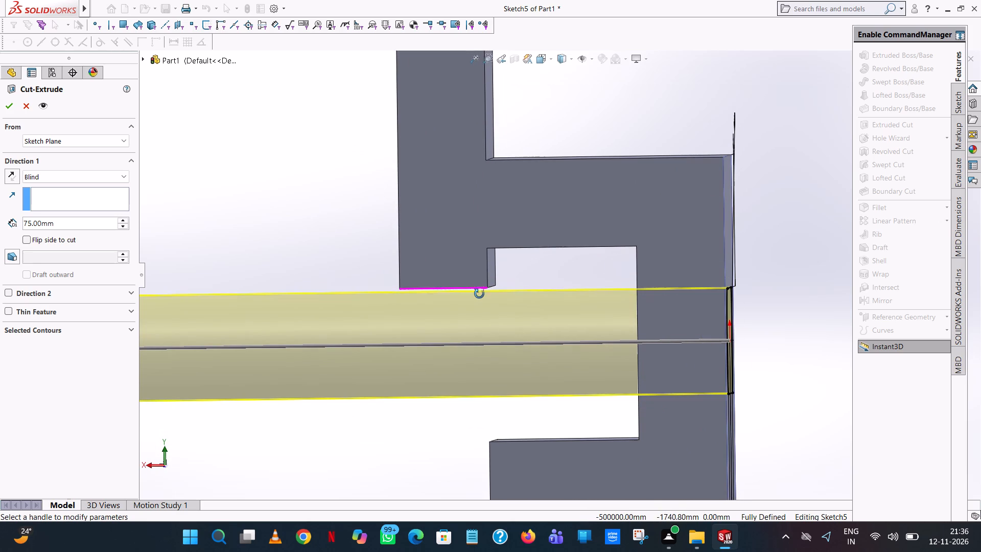
left_click(10, 108)
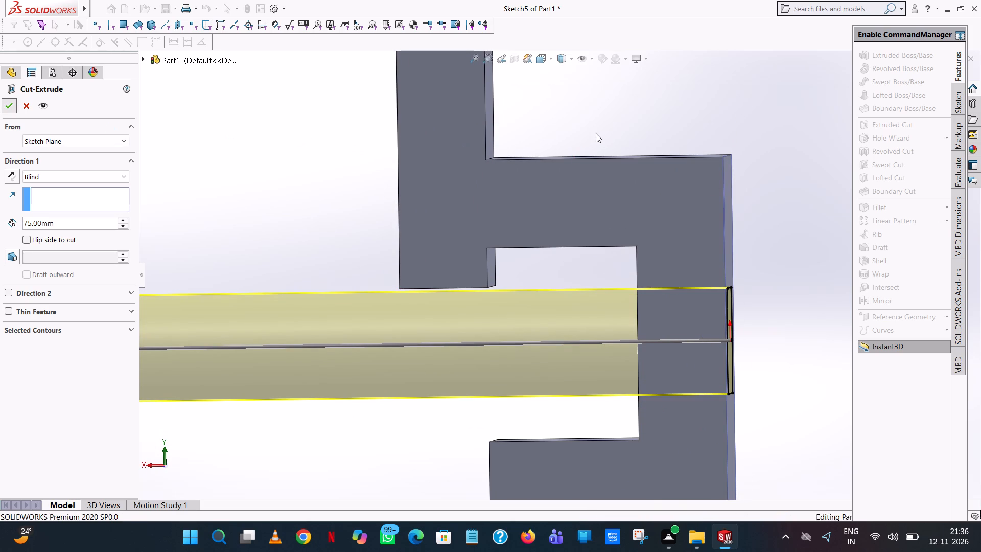
left_click(596, 133)
Examine the cut slot, the channel and the back plate from several angles.
scroll(576, 149, "up", 1)
middle_click_drag(560, 160, 499, 154)
scroll(499, 154, "up", 1)
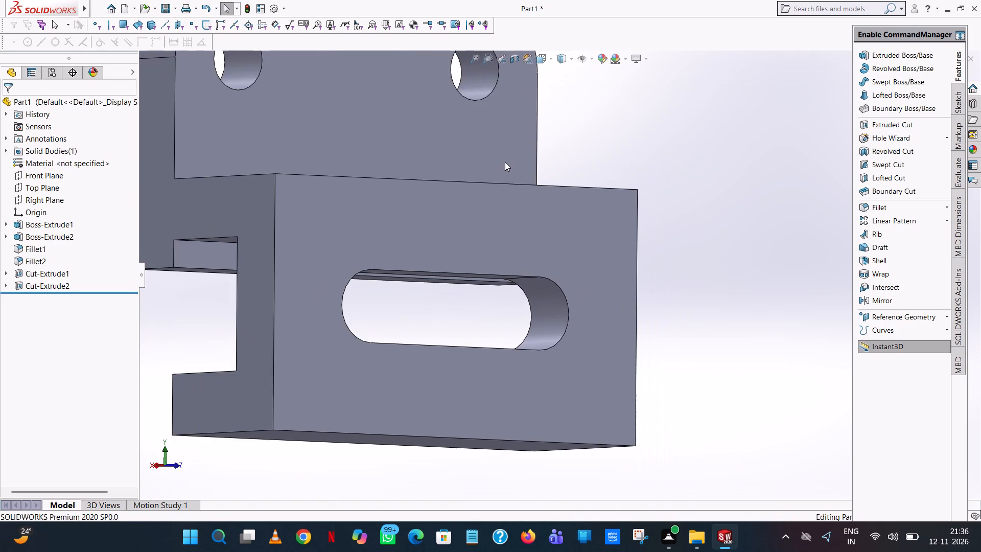
scroll(505, 162, "up", 6)
scroll(517, 285, "up", 1)
middle_click_drag(510, 285, 471, 314)
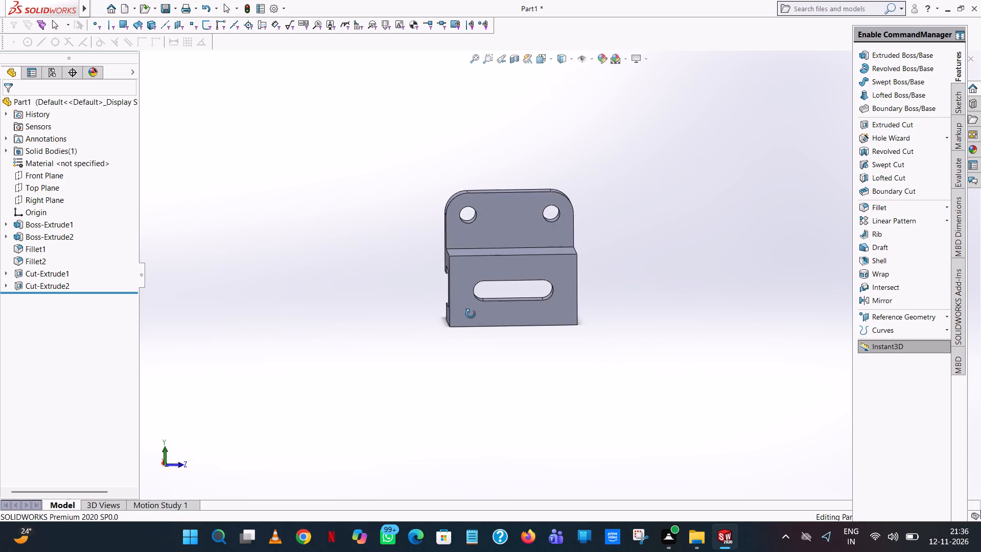
middle_click_drag(471, 314, 341, 257)
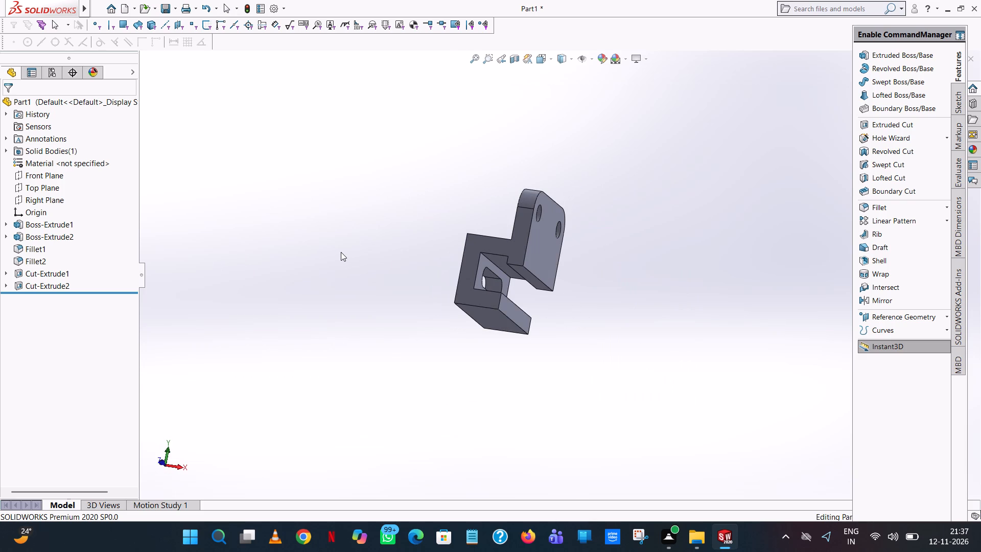
middle_click_drag(498, 298, 528, 323)
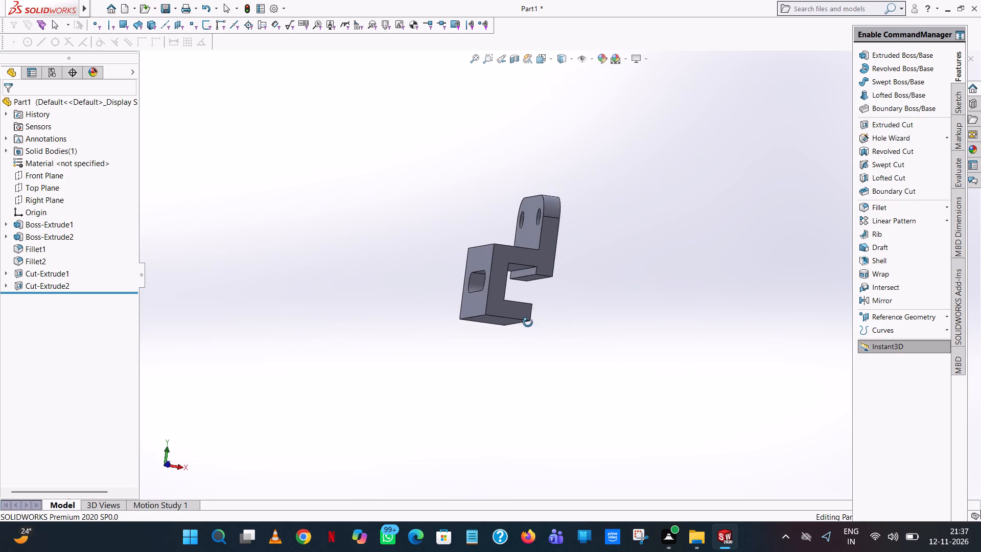
middle_click_drag(528, 323, 509, 329)
Open an extruded-boss sketch on the channel's C-shaped side face, viewed face-on.
left_click(889, 57)
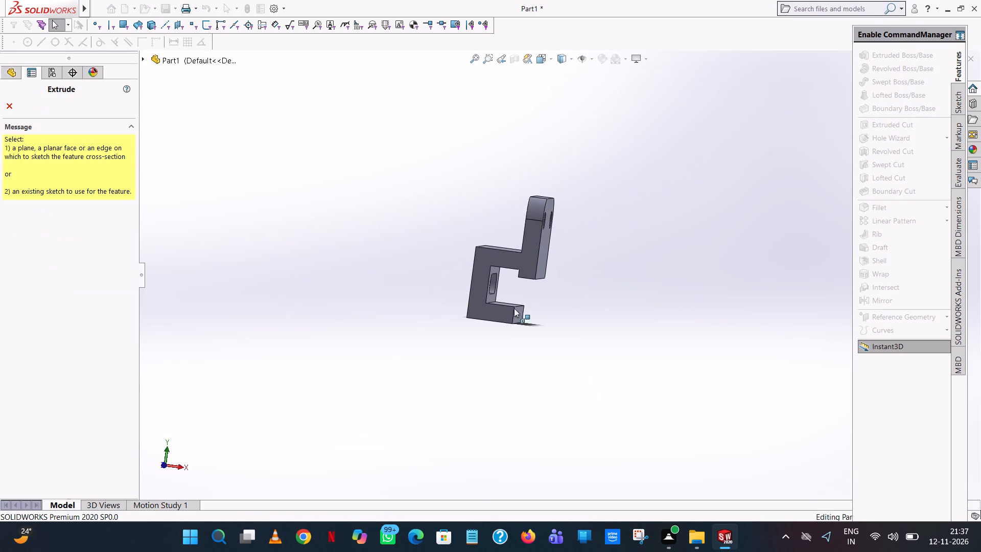
left_click(494, 314)
left_click(554, 62)
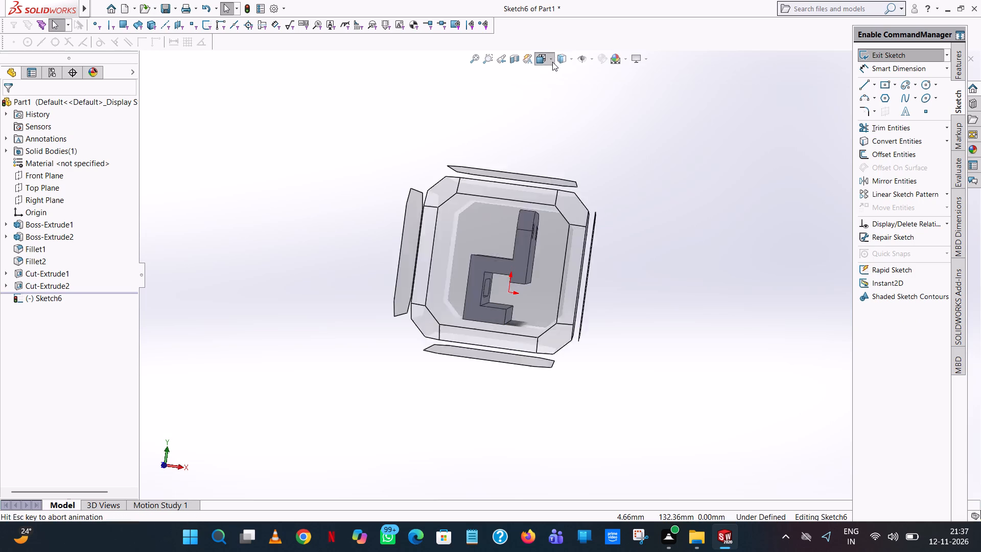
left_click(599, 116)
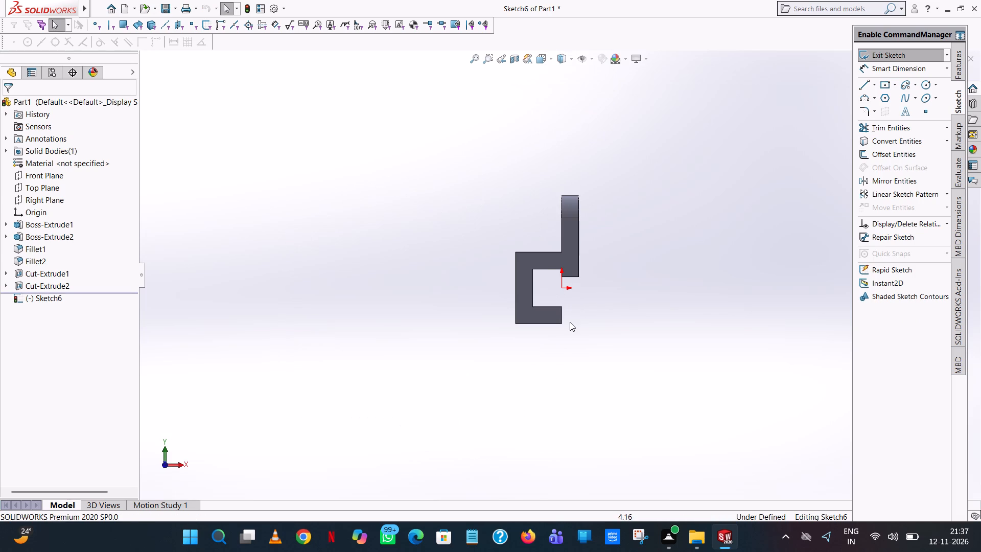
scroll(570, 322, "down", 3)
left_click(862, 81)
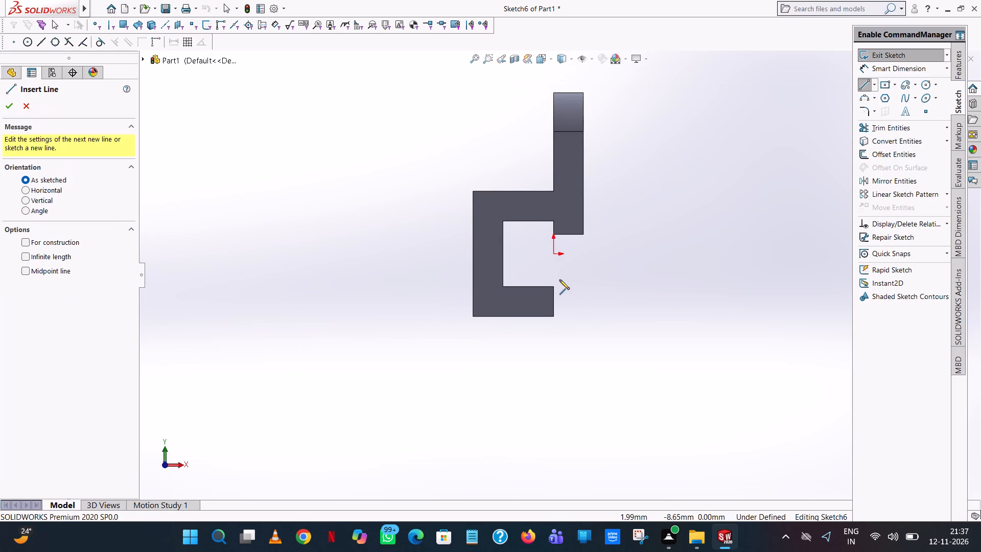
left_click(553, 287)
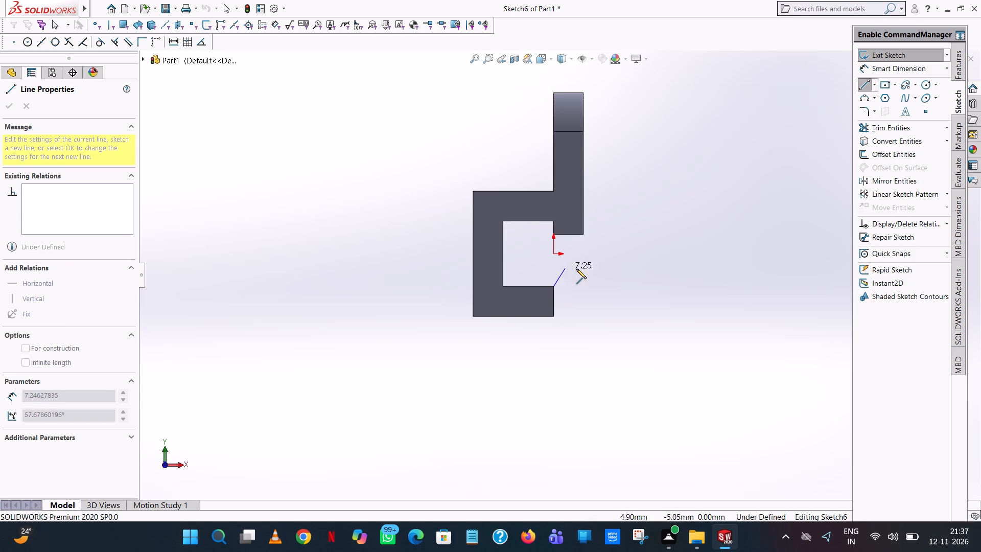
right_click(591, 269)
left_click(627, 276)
Sketch a 13 mm vertical line downward from the inner lower corner of the upright plate's side profile.
left_click(866, 82)
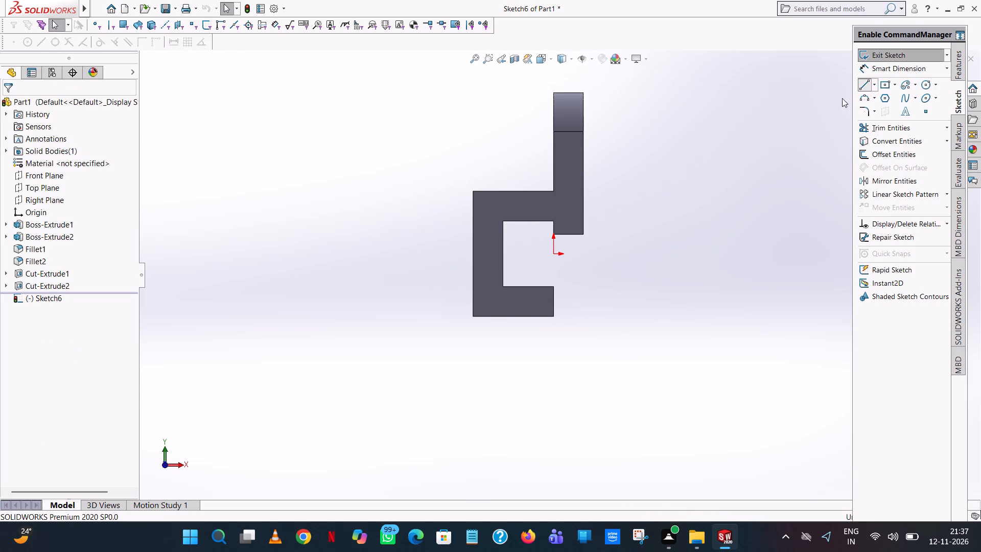
left_click(552, 235)
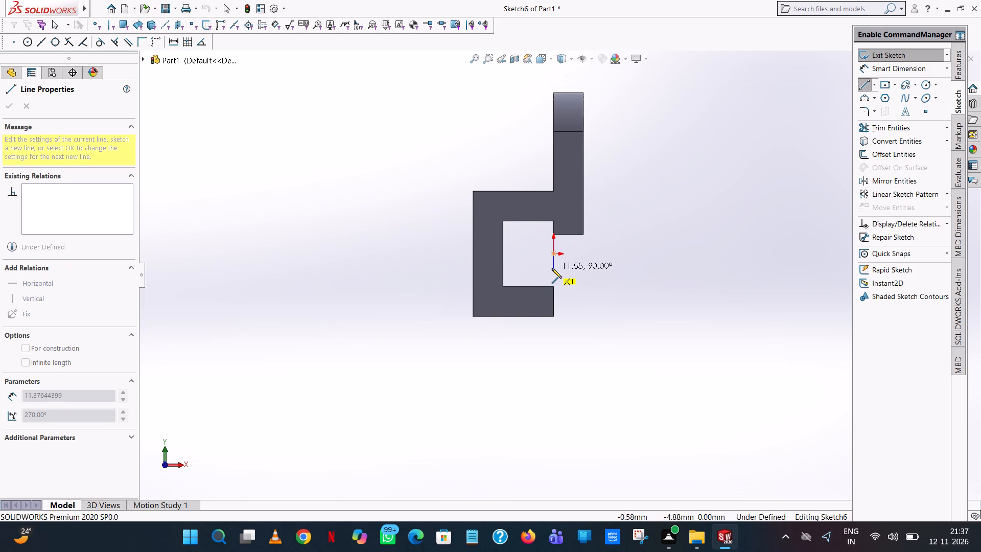
left_click(552, 268)
type("13")
key("Return")
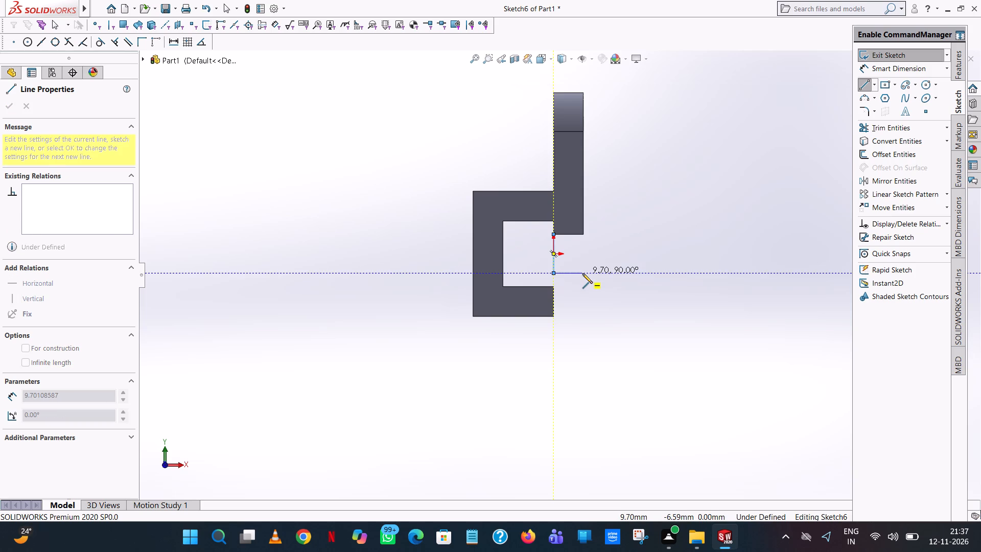
Sketch a horizontal line in positive X from the vertical line's lower end and set its length to 10 mm.
scroll(582, 273, "down", 3)
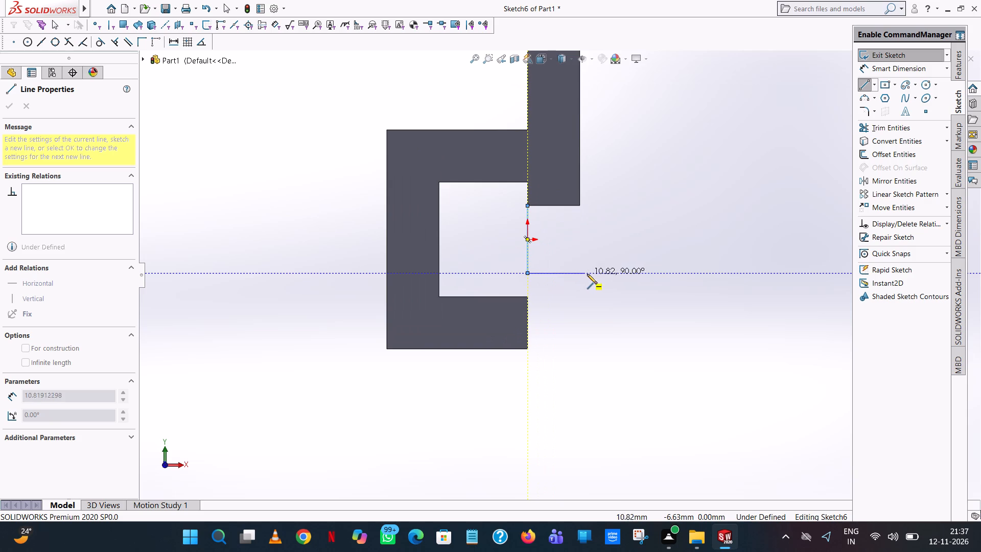
left_click(580, 274)
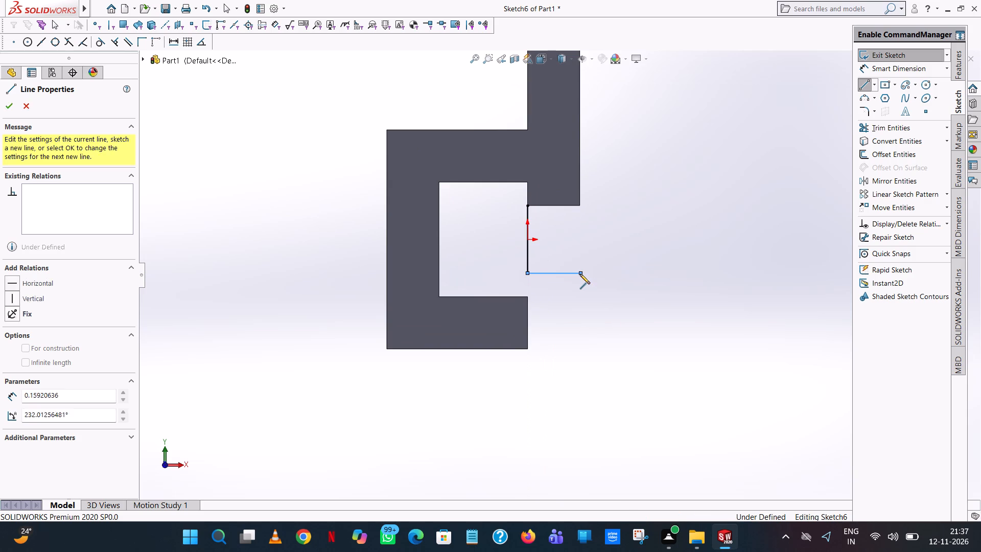
right_click(579, 274)
left_click(642, 282)
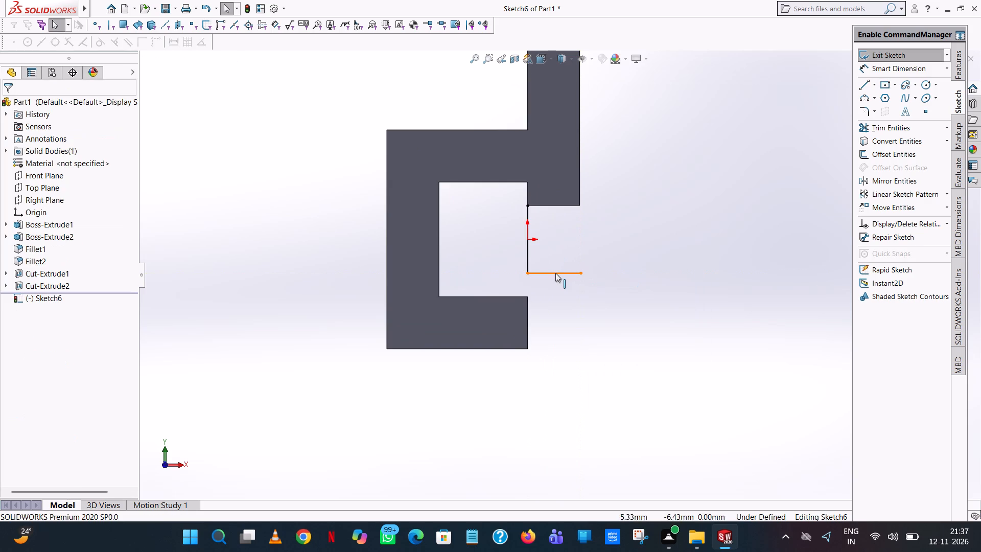
left_click(555, 273)
type("10")
key("Return")
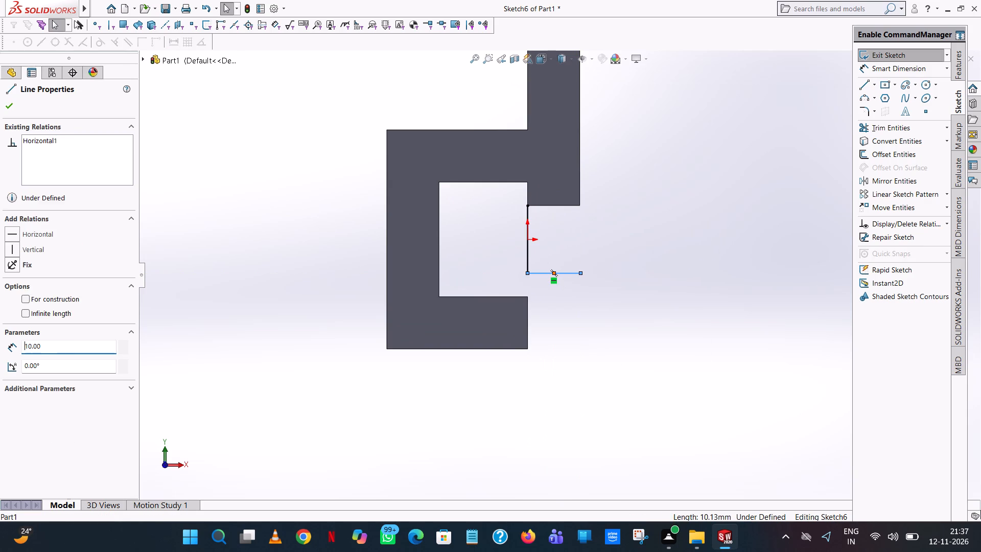
left_click(709, 195)
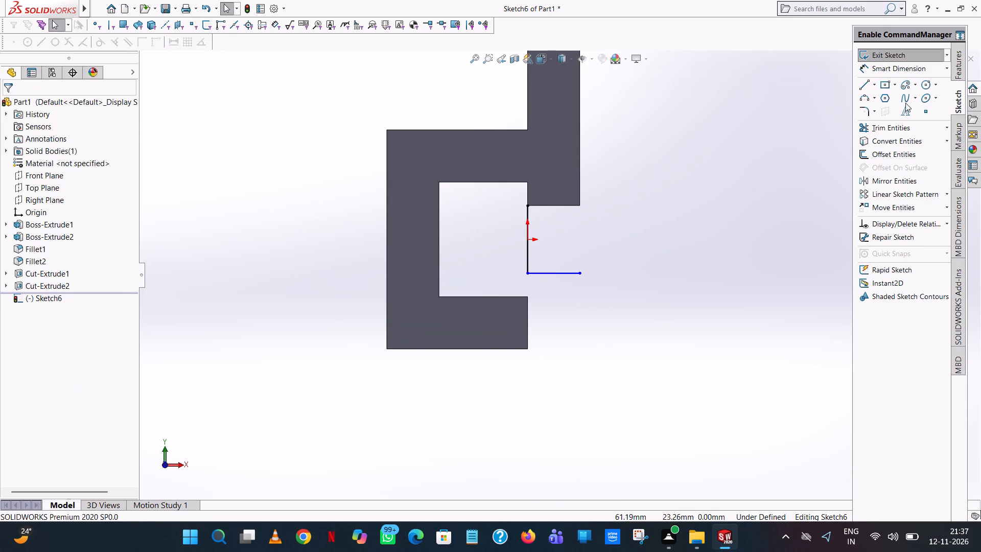
Trim away the 13 mm vertical line, keeping the 10 mm horizontal line.
left_click(905, 124)
left_click(528, 224)
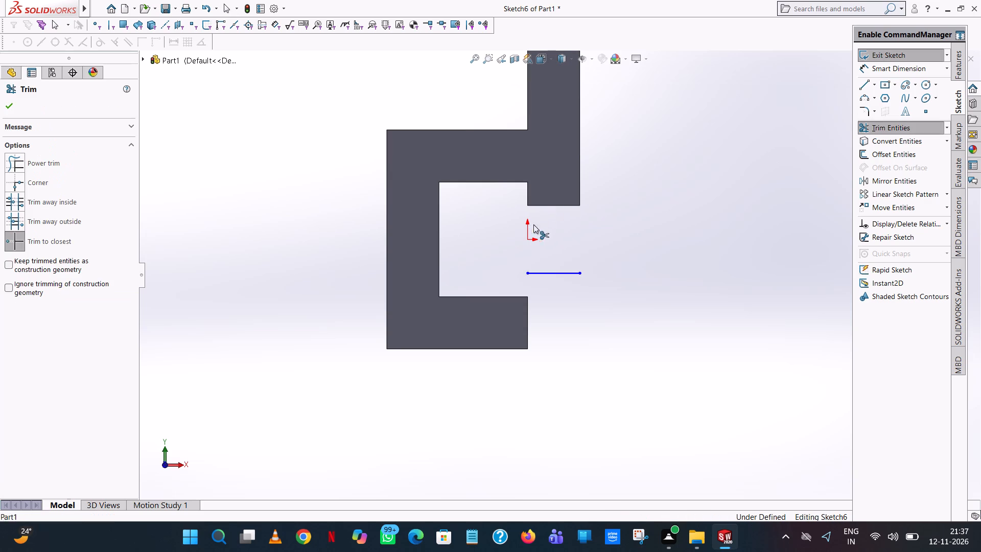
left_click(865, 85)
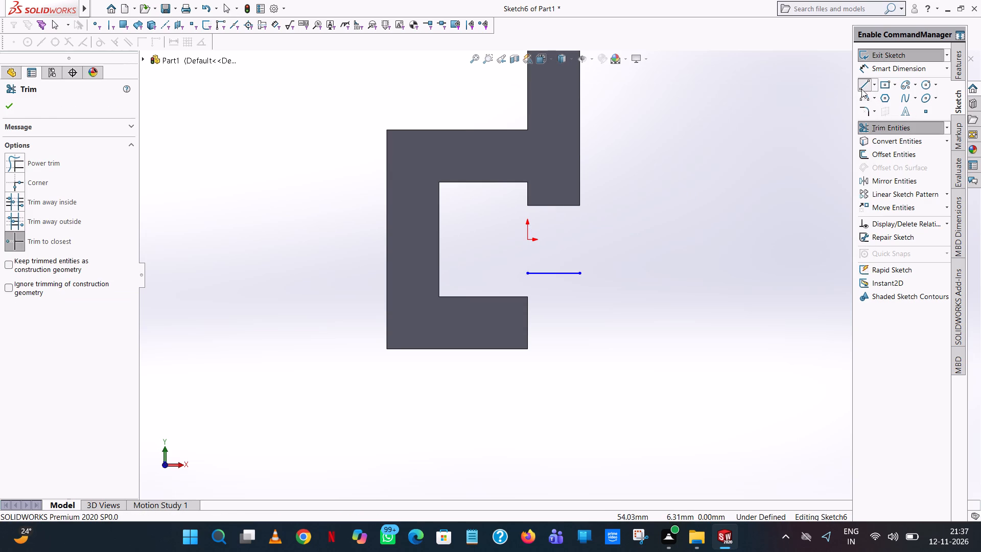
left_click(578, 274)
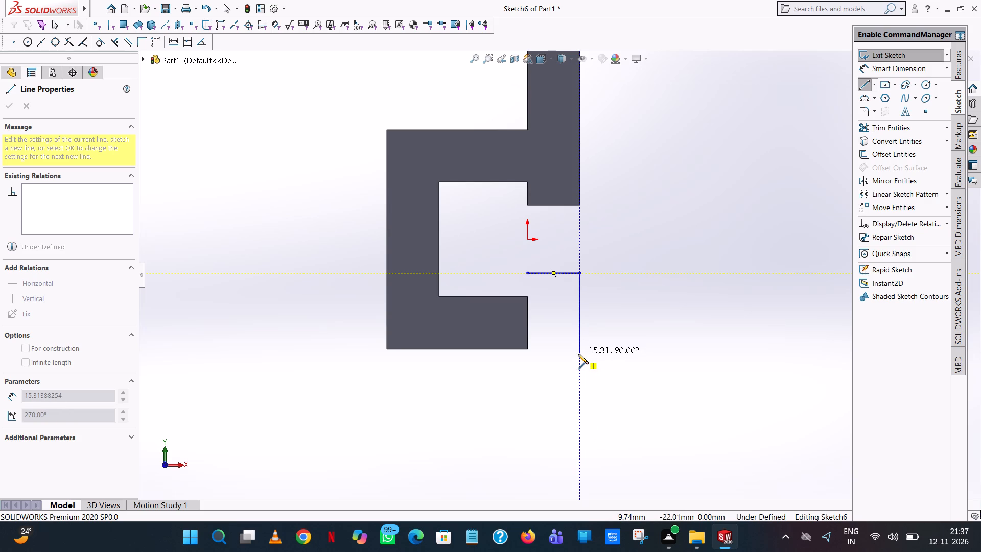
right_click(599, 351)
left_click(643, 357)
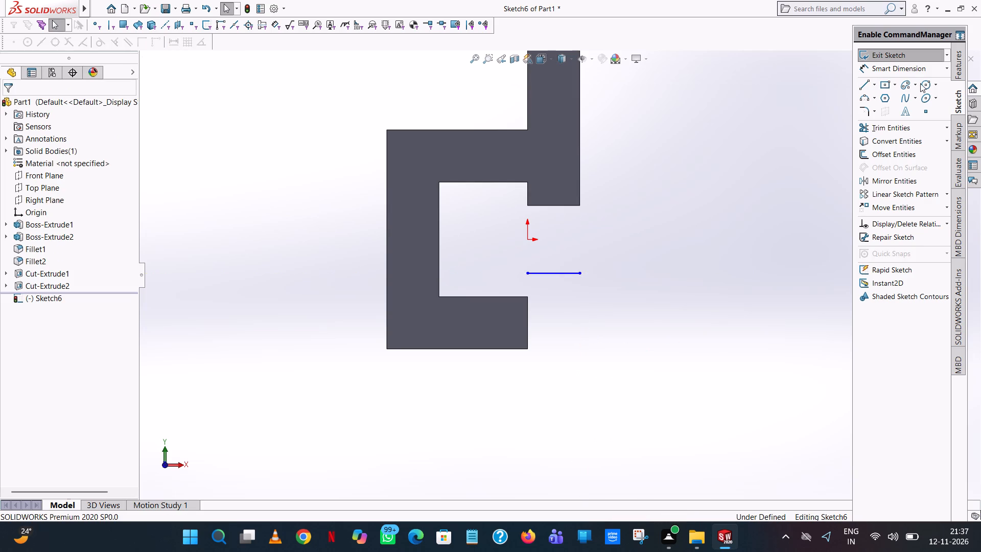
Sketch three lines closing a 10 by 14.5 mm rectangle below the horizontal line, starting along the lower channel lip and level with its bottom edge.
left_click(868, 84)
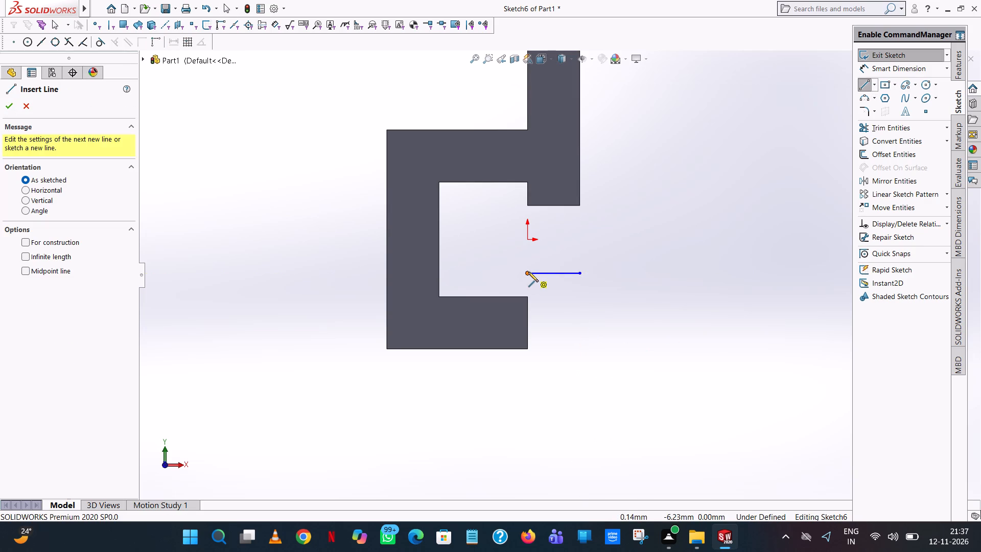
left_click(528, 272)
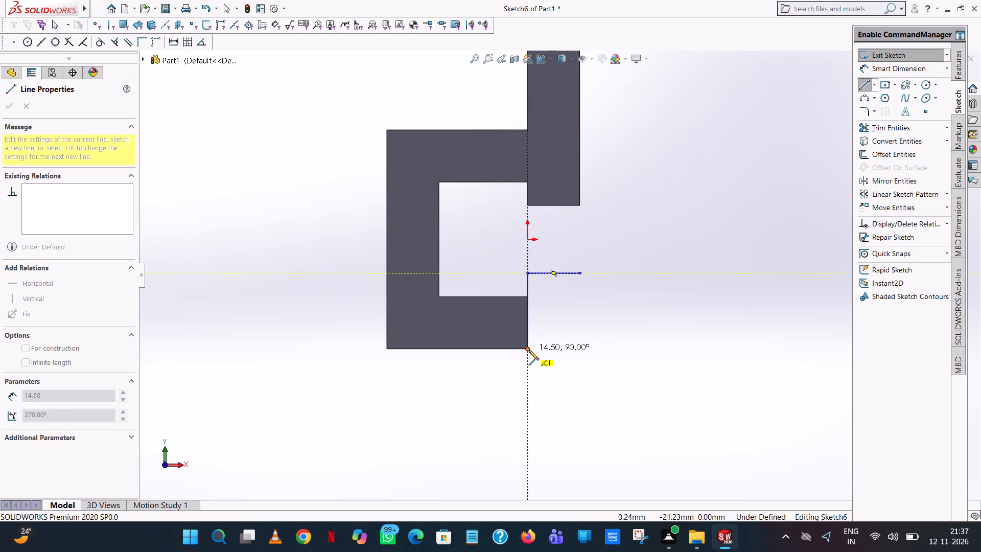
left_click(528, 349)
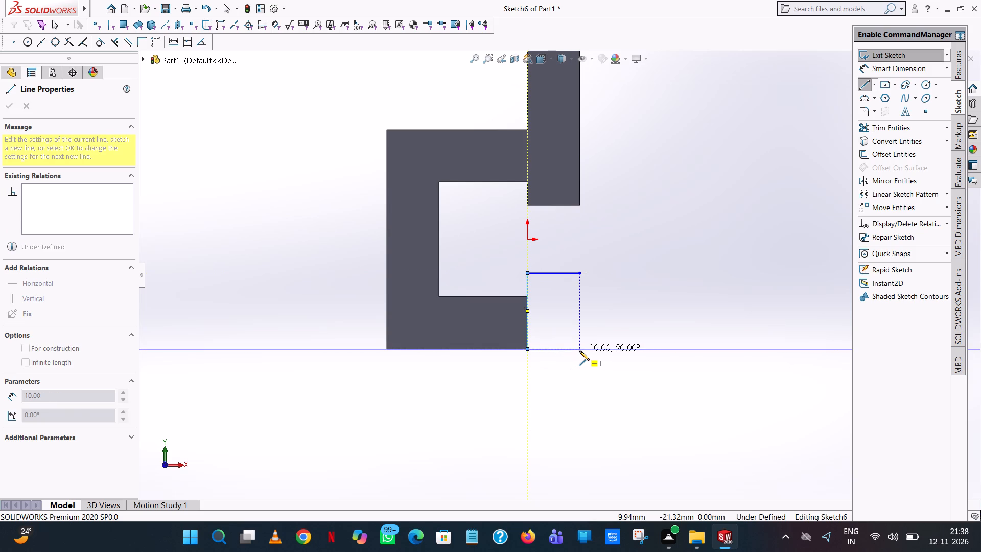
left_click(579, 351)
left_click(579, 275)
right_click(579, 275)
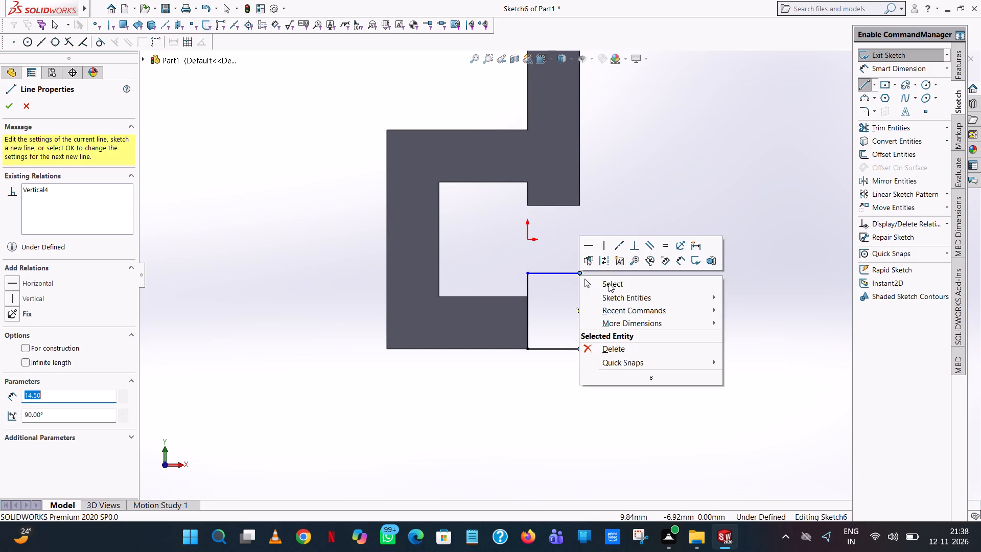
left_click(609, 283)
Sketch three lines forming a 10 mm wide, 52 mm tall rectangle directly below the small rectangle, starting from its inner lower corner.
left_click(863, 85)
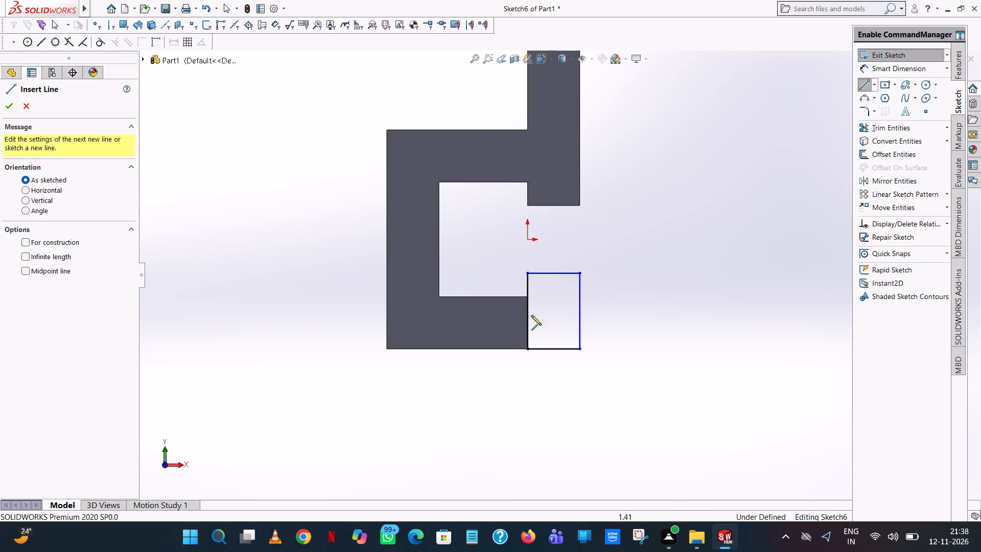
left_click(528, 349)
scroll(528, 387, "up", 7)
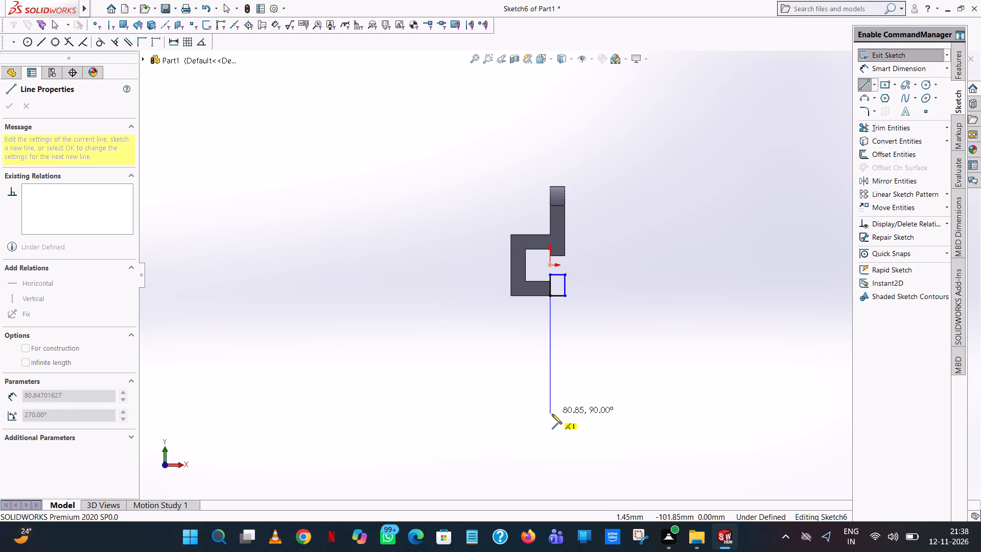
left_click(552, 414)
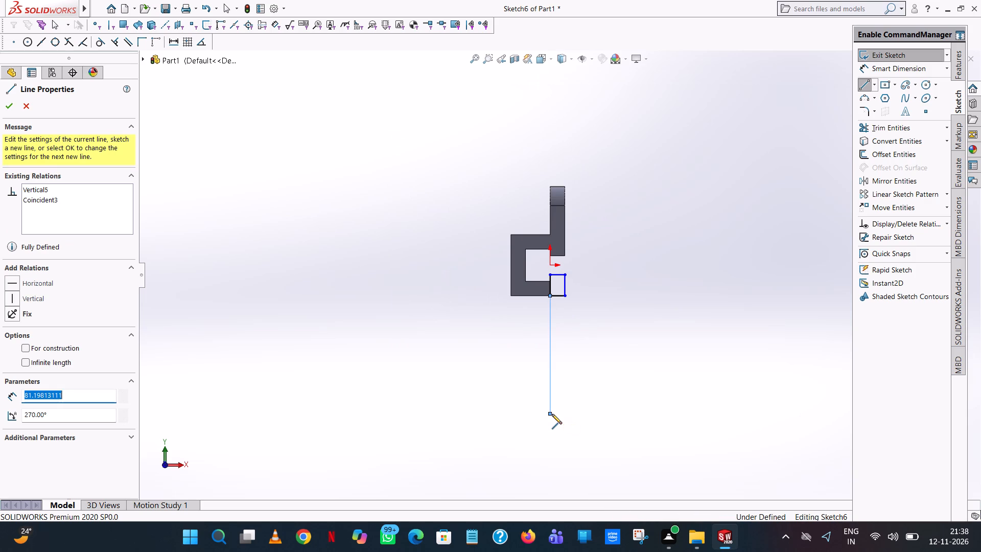
type("127-")
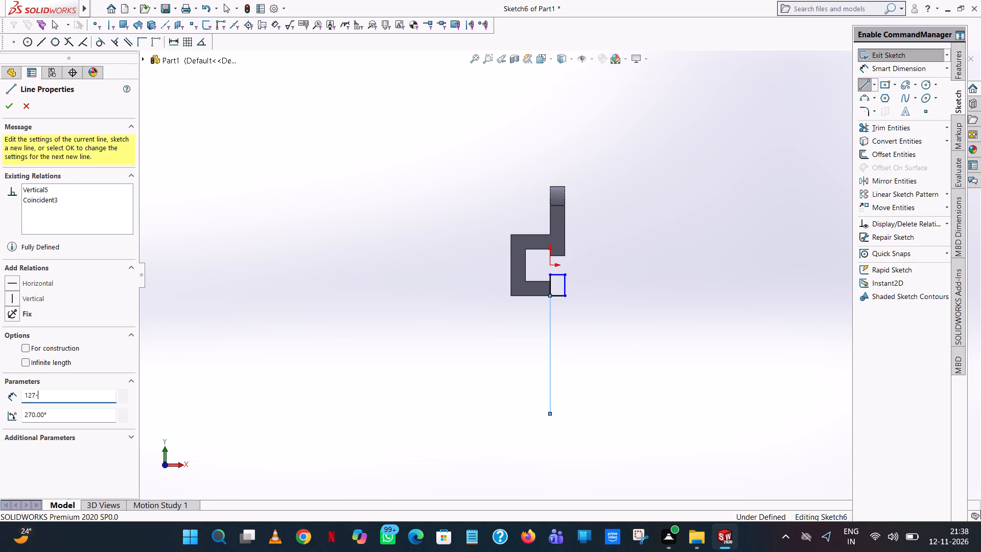
type("33-")
type("42")
key("Return")
left_click(564, 373)
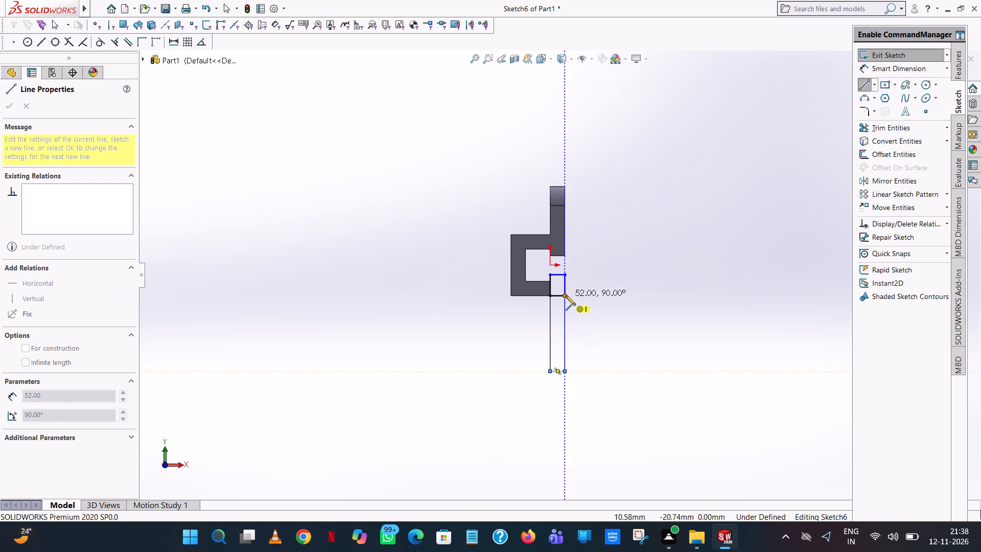
left_click(566, 295)
right_click(566, 295)
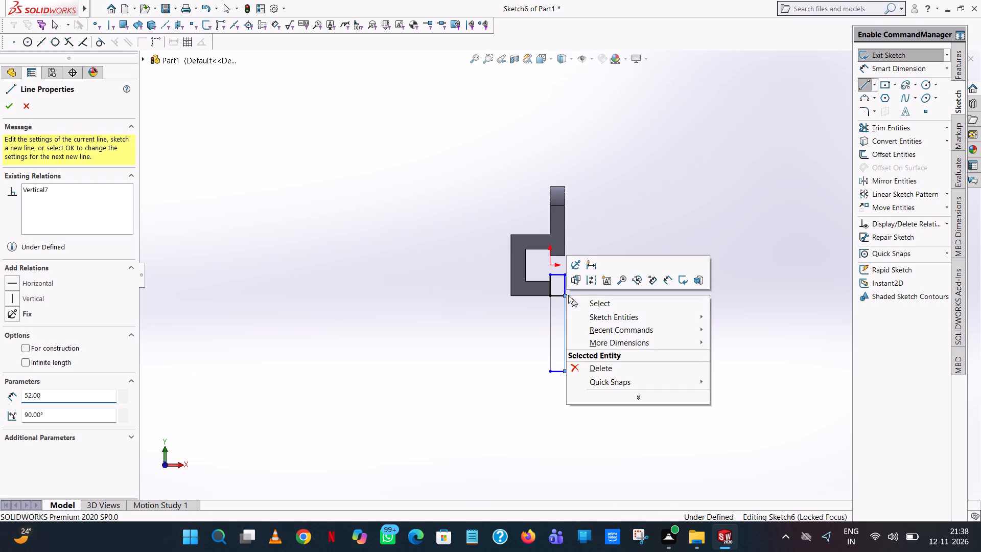
left_click(600, 305)
Trim away the horizontal line separating the two stacked rectangles so they form one closed profile.
left_click(887, 135)
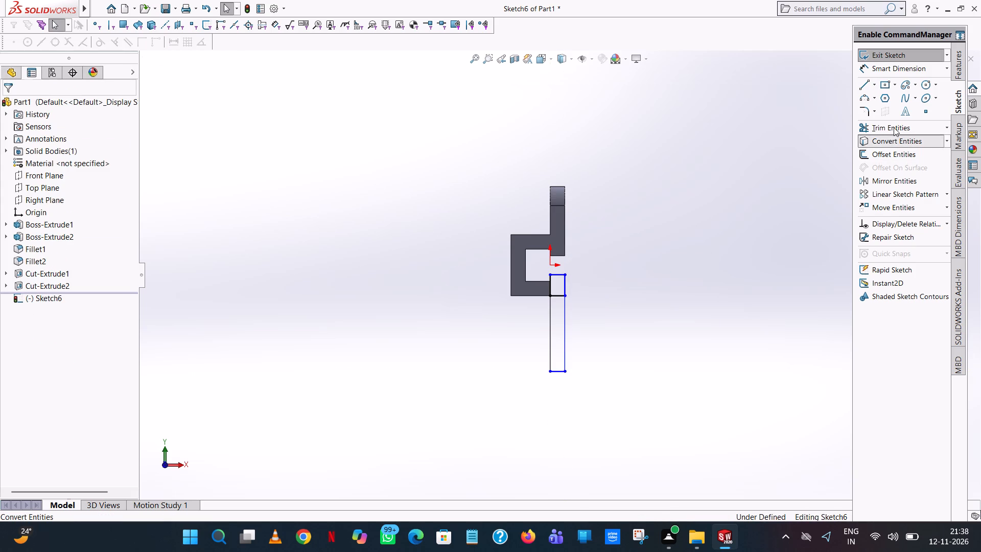
left_click(22, 106)
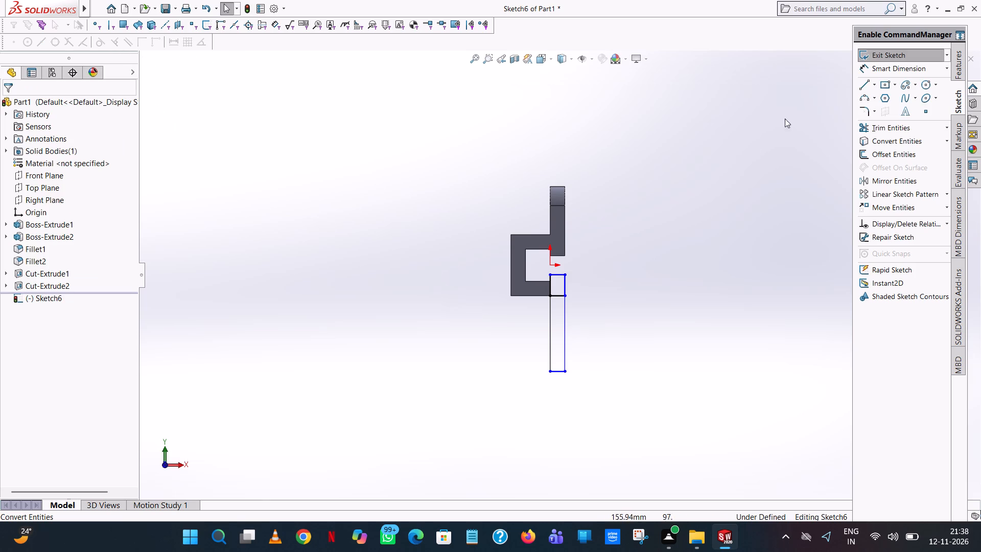
left_click(893, 125)
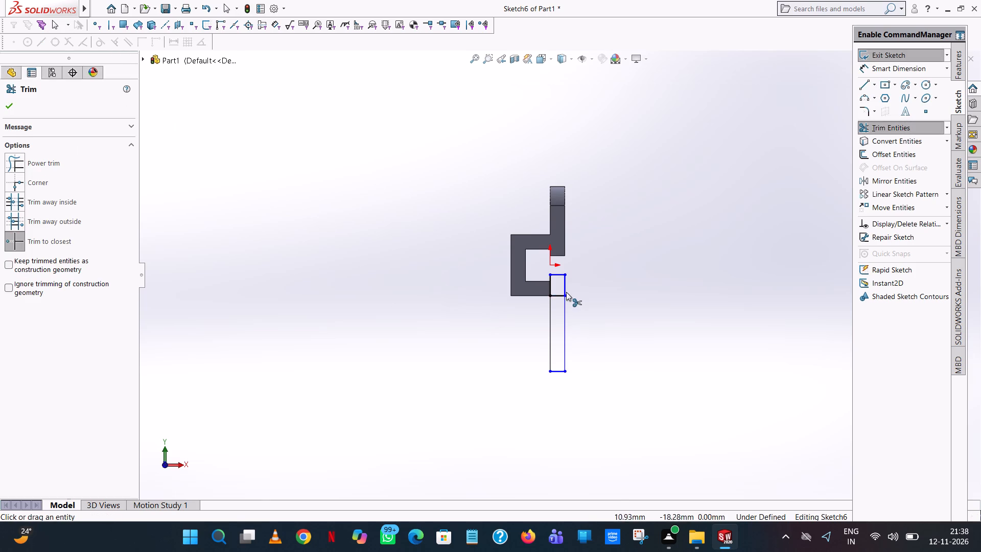
left_click(561, 294)
left_click(14, 108)
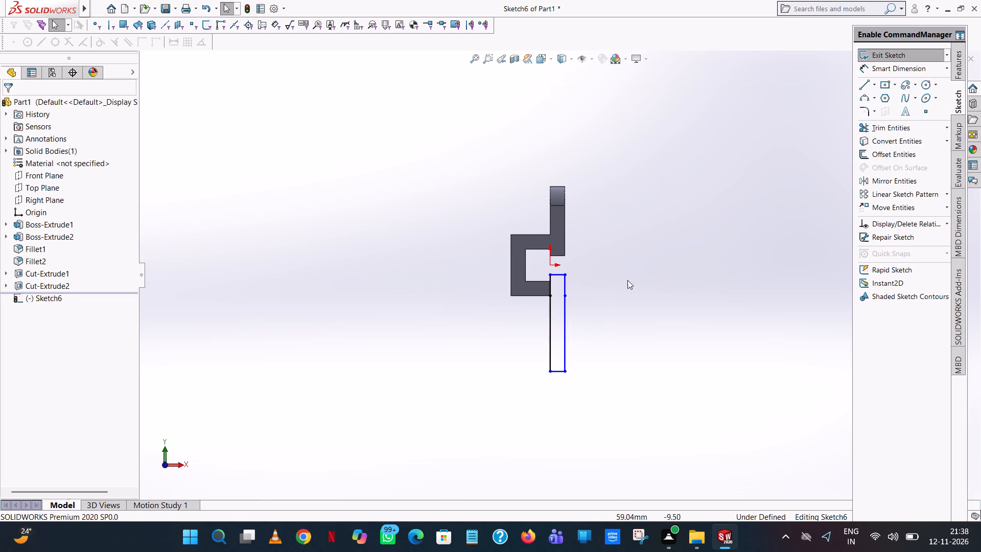
Dimension the length of the lower plate profile's bottom edge.
left_click(903, 68)
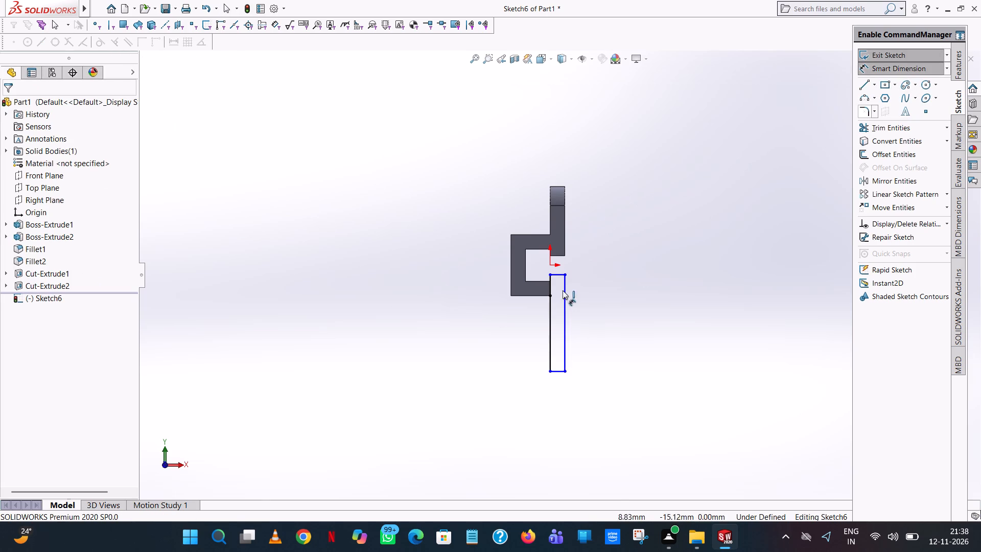
left_click(557, 372)
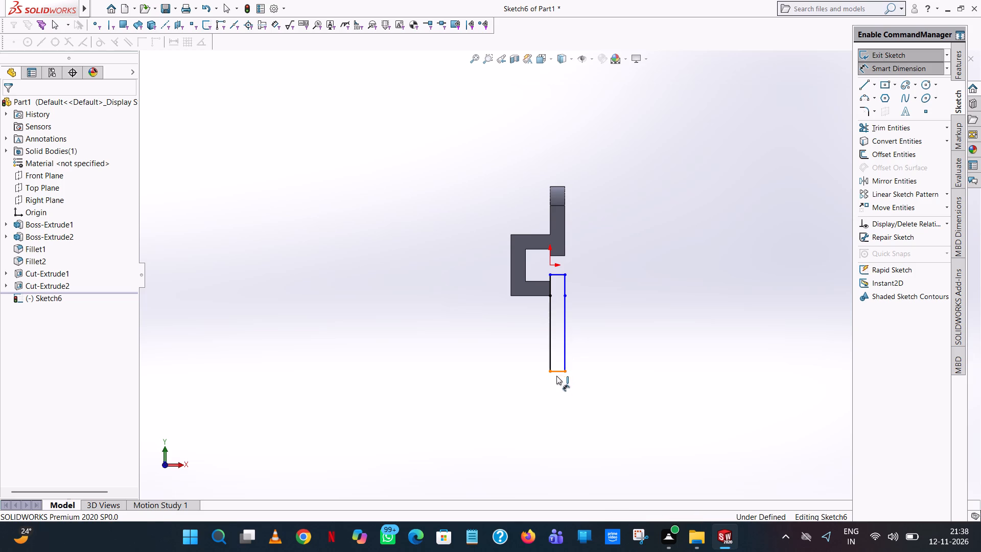
left_click(554, 397)
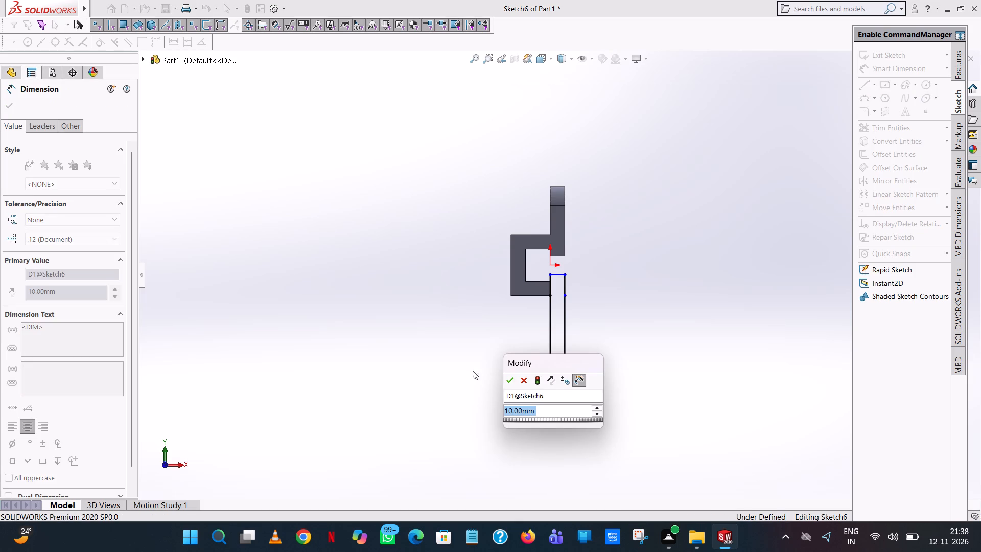
left_click(508, 383)
left_click(638, 287)
Dimension the overall height between the profile's top and bottom edges.
scroll(539, 324, "down", 4)
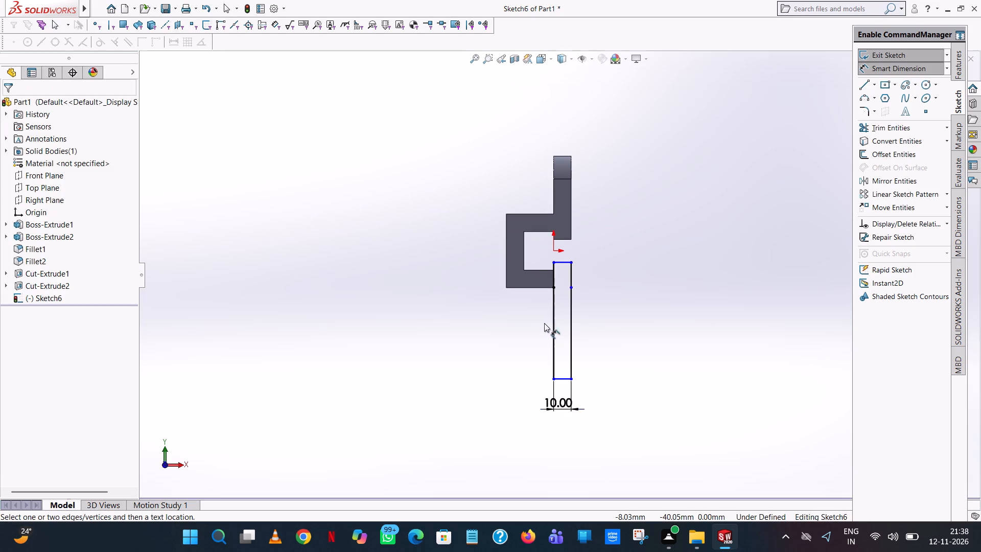
scroll(544, 323, "down", 3)
left_click(570, 246)
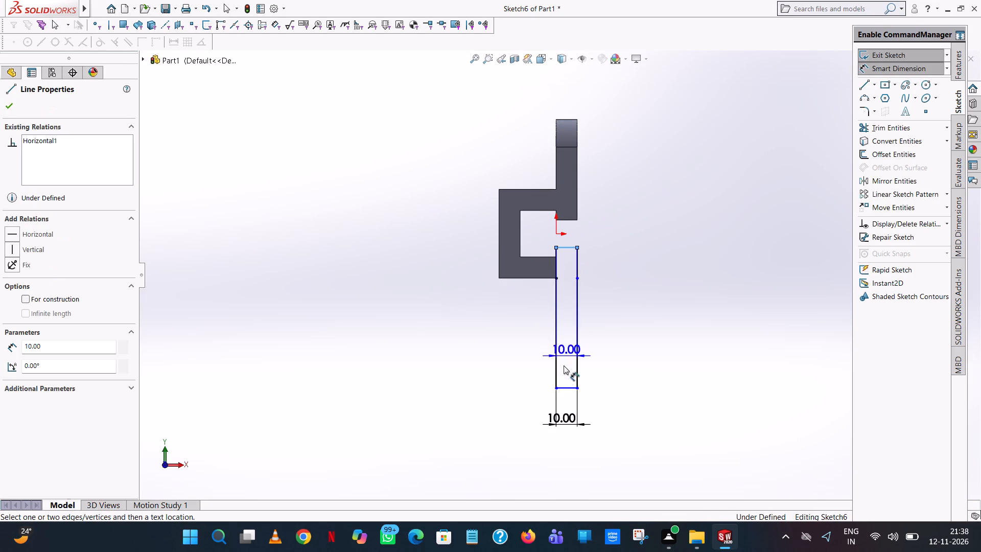
left_click(565, 389)
left_click(683, 346)
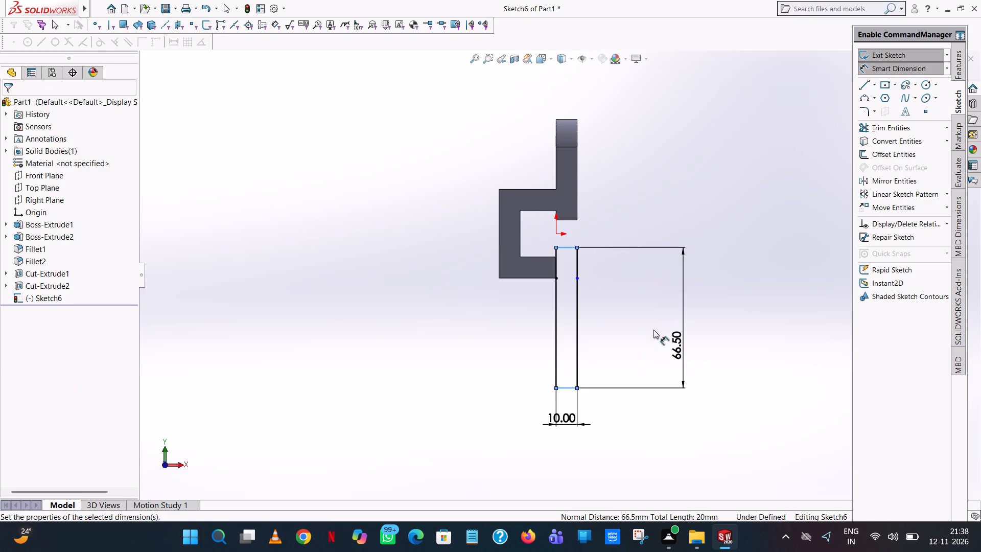
left_click(639, 330)
left_click(609, 278)
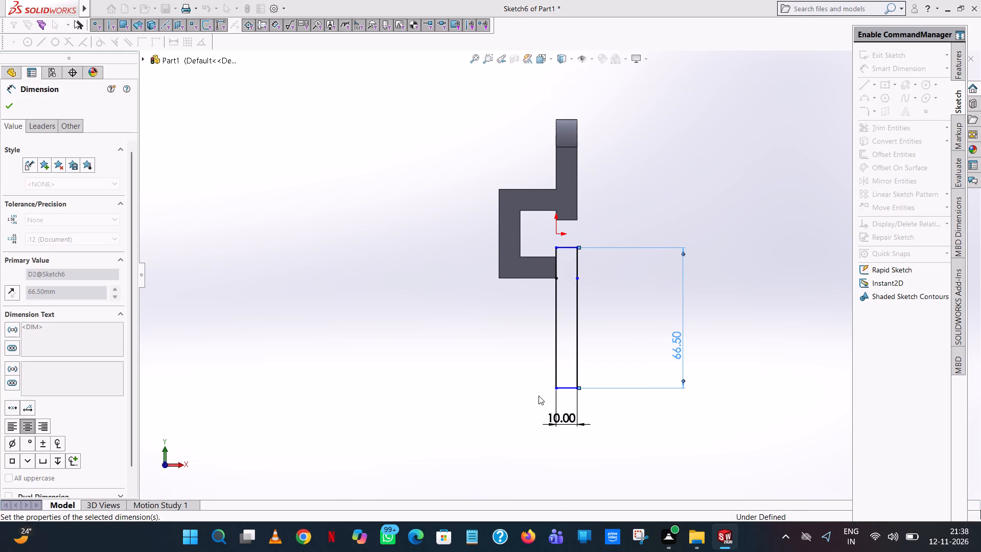
Dimension the vertical distance from the origin to the profile's bottom edge.
left_click(563, 390)
left_click(557, 232)
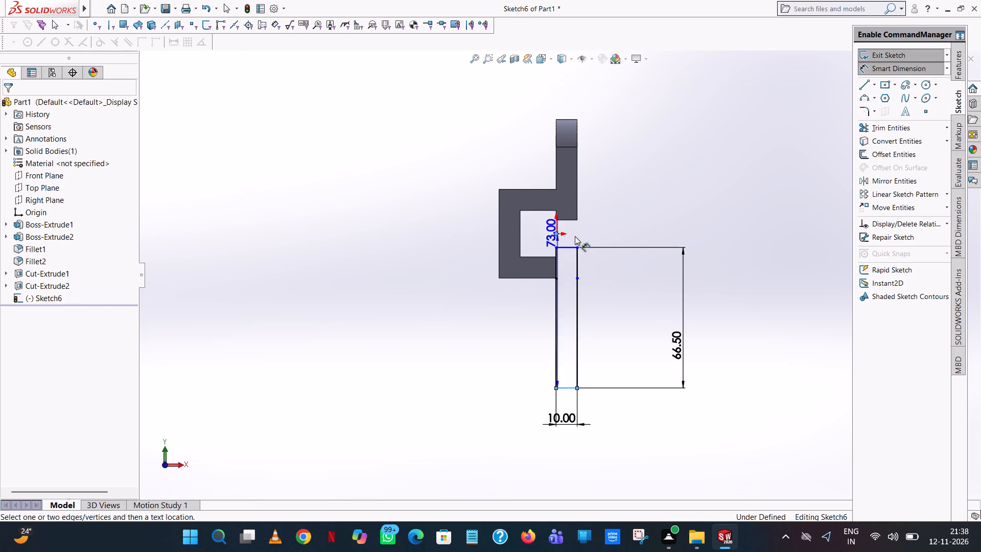
left_click(680, 252)
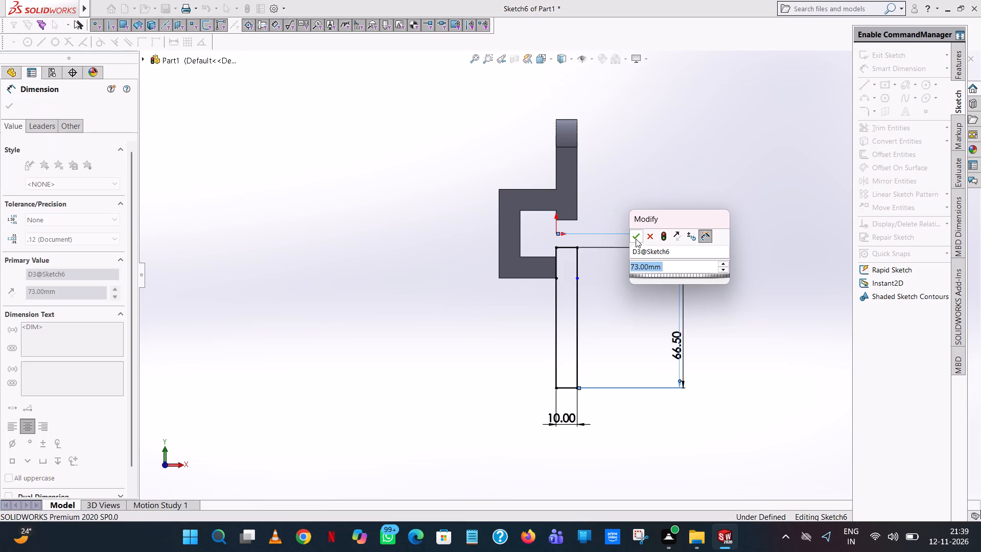
left_click(636, 237)
left_click(629, 183)
Dimension the distance between the two intermediate points on the profile's long sides, level with the channel's bottom edge.
left_click(575, 279)
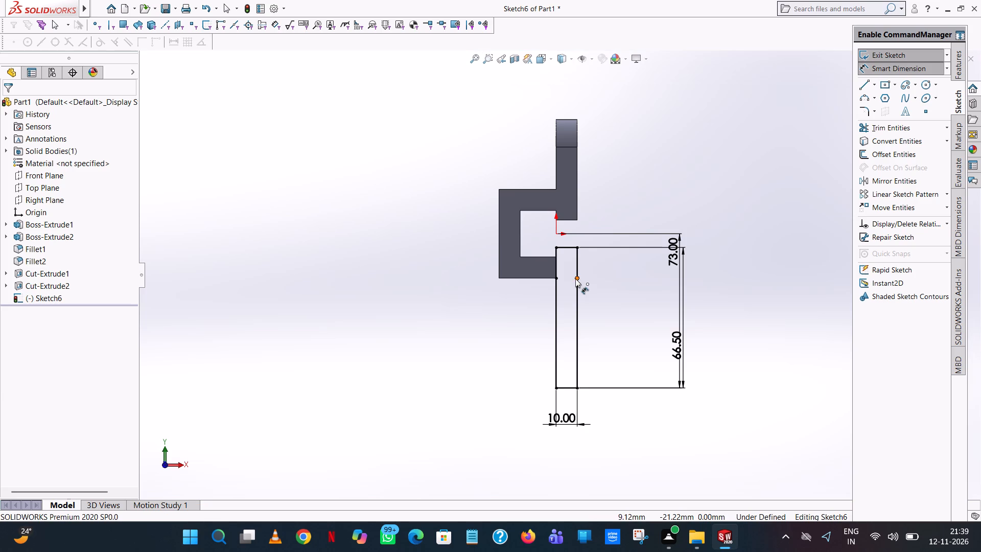
double_click(558, 279)
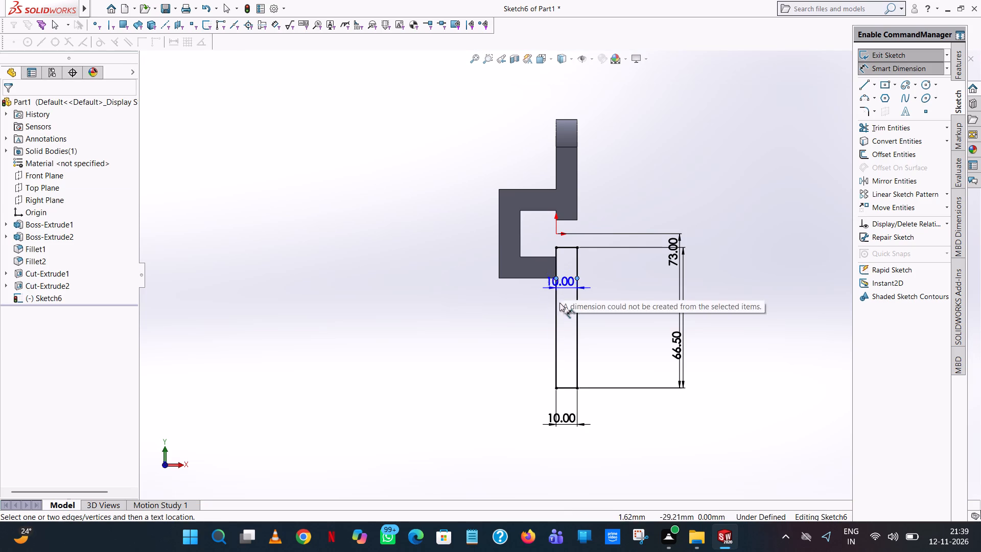
left_click(571, 332)
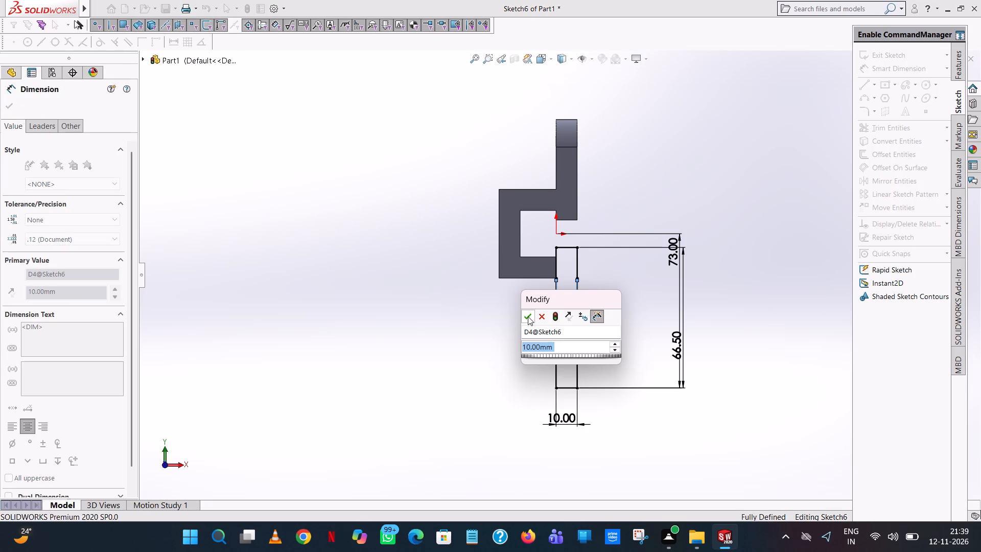
left_click(528, 316)
left_click(351, 275)
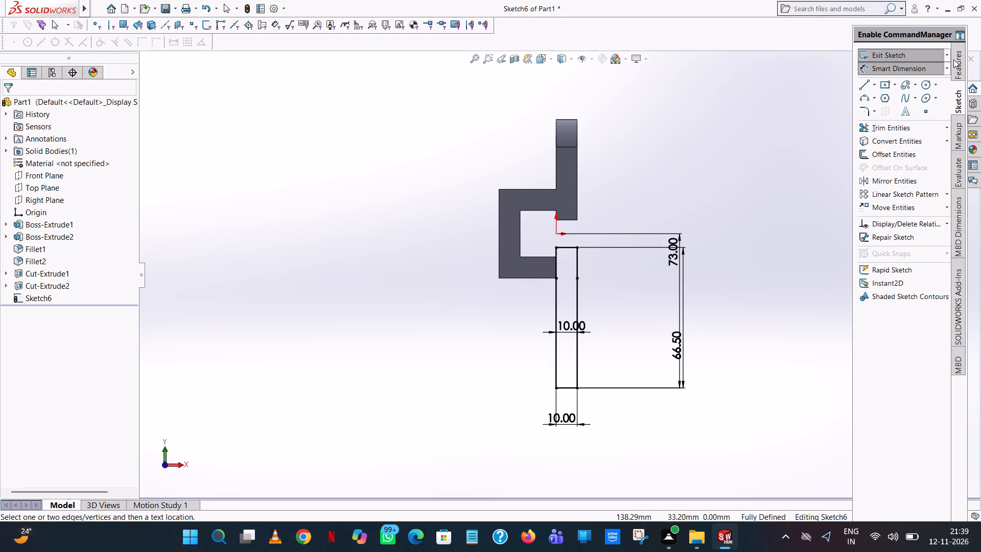
Extrude the lower plate profile as a 75 mm blind boss with reversed direction, merged with the existing body.
left_click(958, 59)
left_click(887, 59)
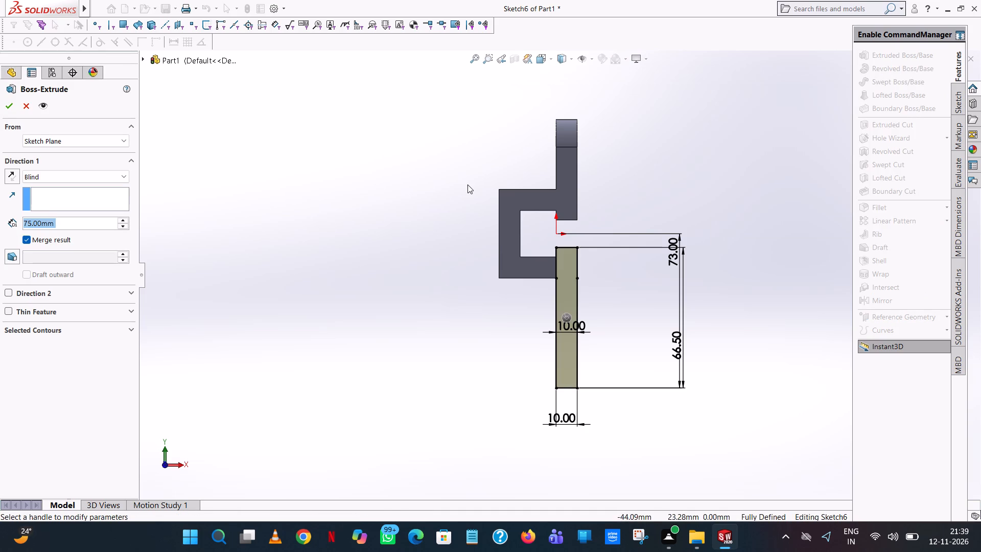
middle_click_drag(468, 185, 573, 205)
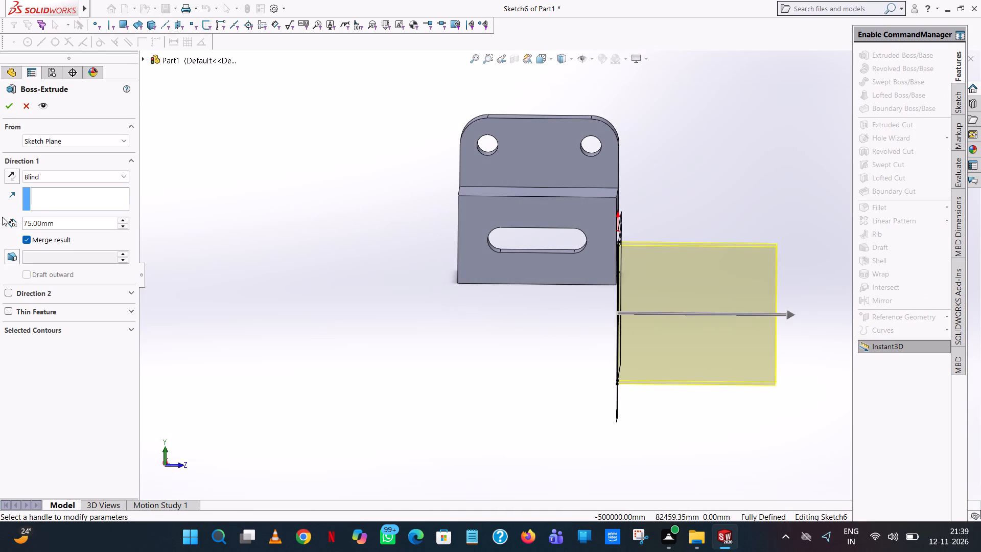
left_click(15, 174)
left_click(7, 109)
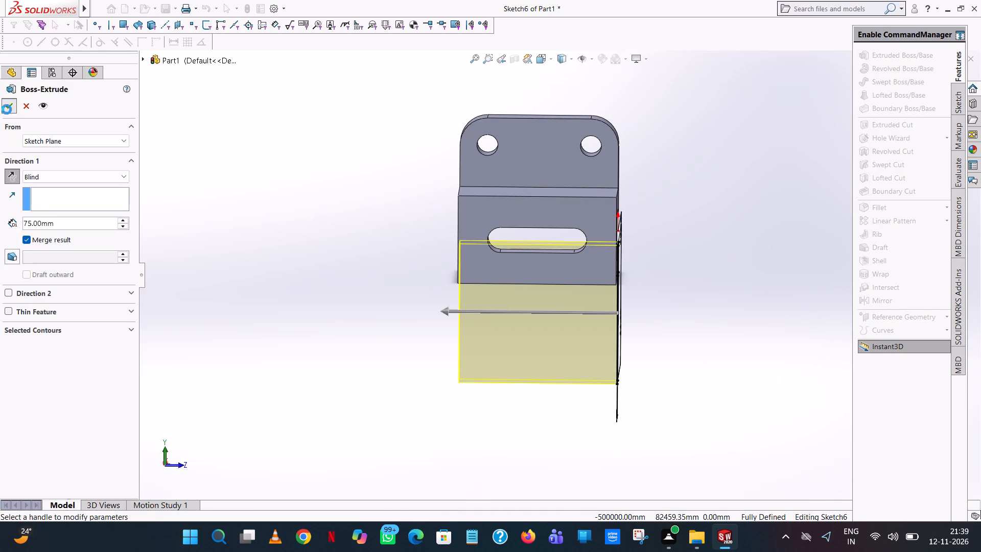
left_click(277, 295)
Examine the hanger model with its extruded lower plate from several angles.
scroll(273, 305, "up", 1)
middle_click_drag(273, 306, 337, 231)
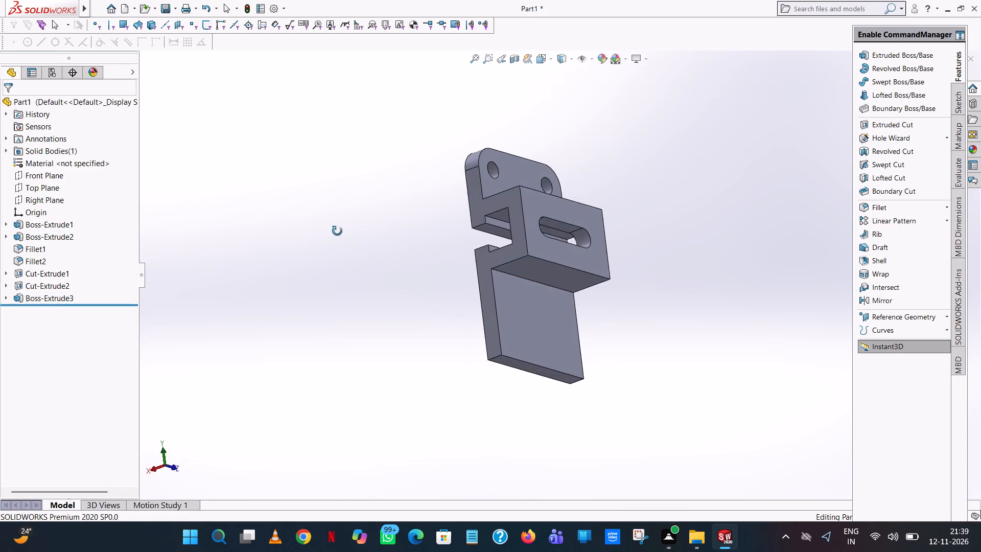
middle_click_drag(337, 231, 373, 277)
scroll(373, 277, "up", 1)
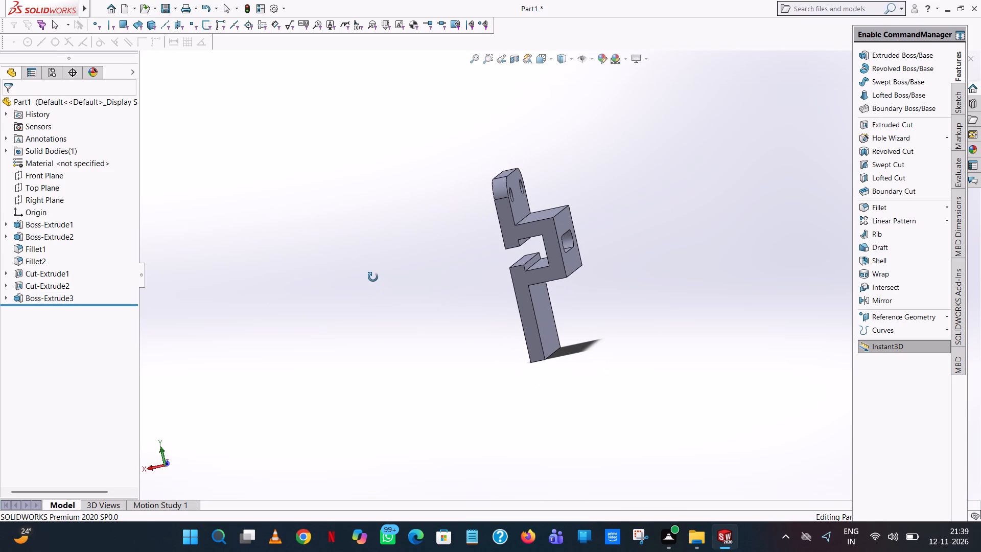
middle_click_drag(373, 277, 373, 278)
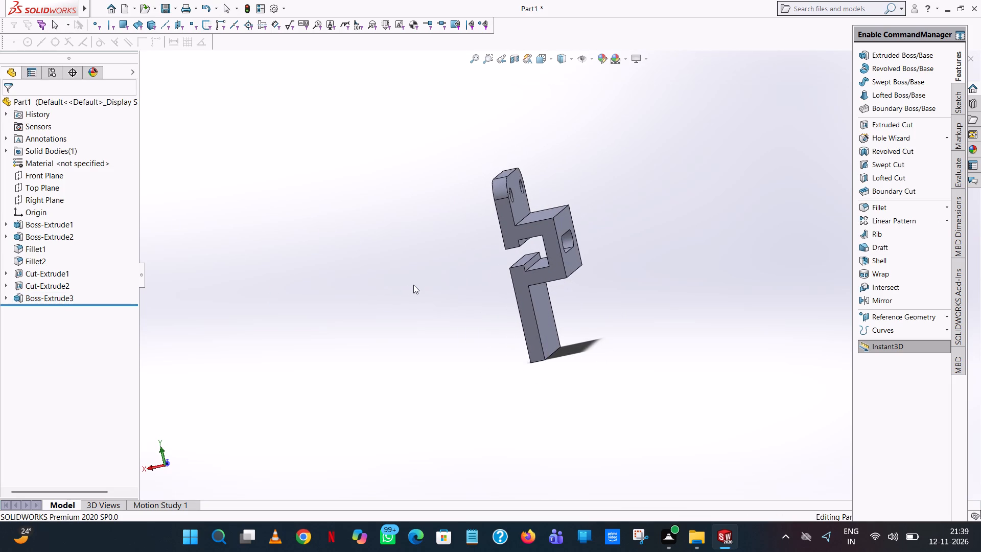
middle_click_drag(564, 334, 610, 294)
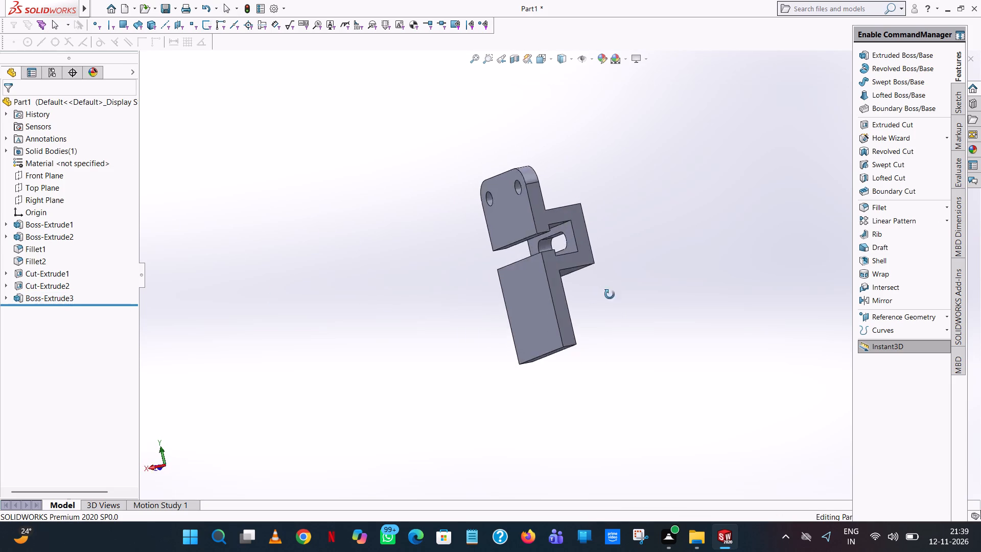
middle_click_drag(610, 294, 513, 313)
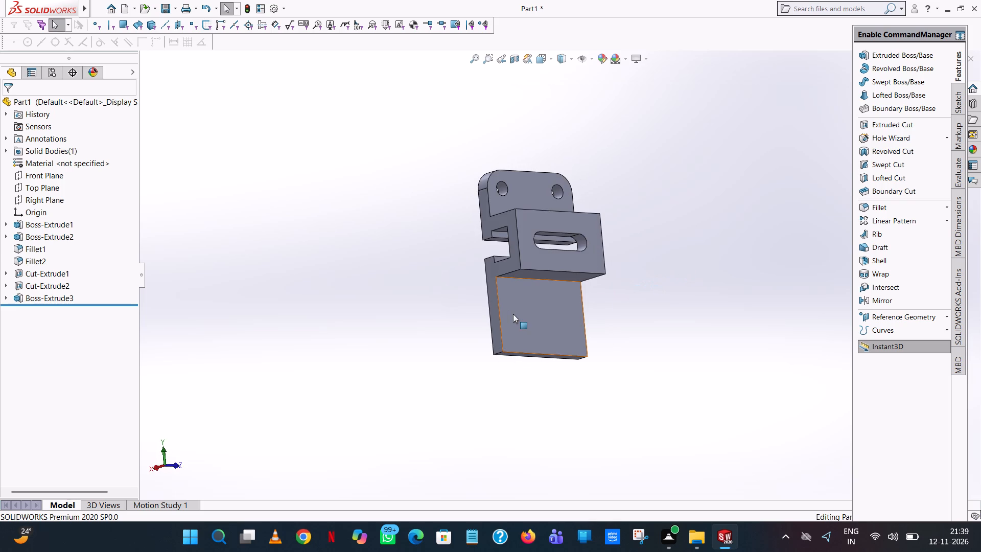
middle_click_drag(547, 345, 538, 353)
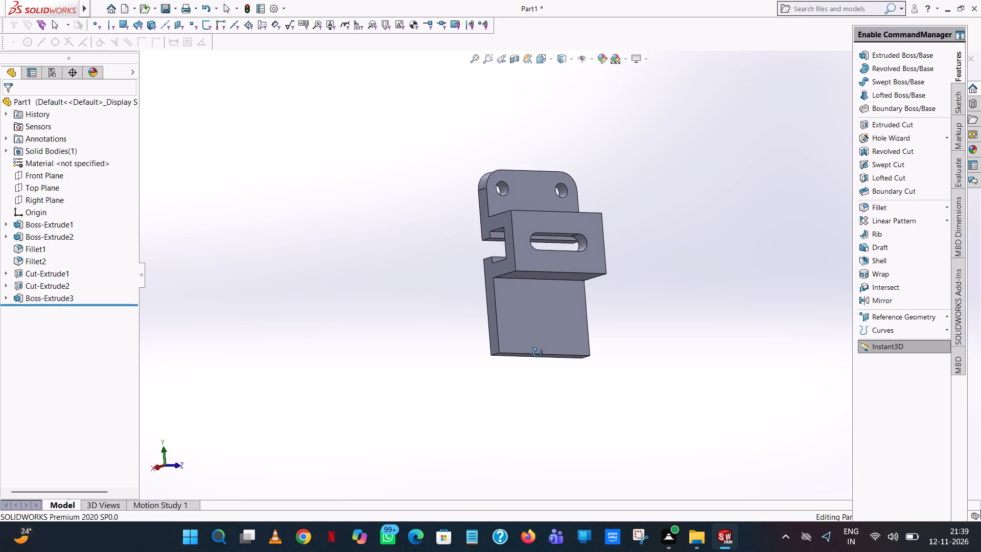
Sketch a 25 mm radius circle on the lower plate's front face, centred on the midpoint of its bottom edge.
middle_click_drag(538, 353, 517, 376)
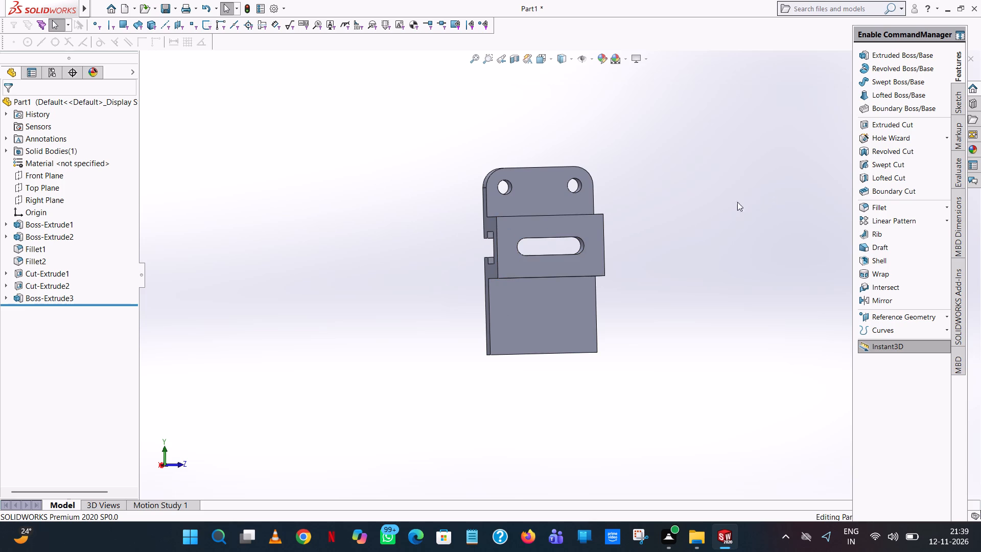
left_click(901, 55)
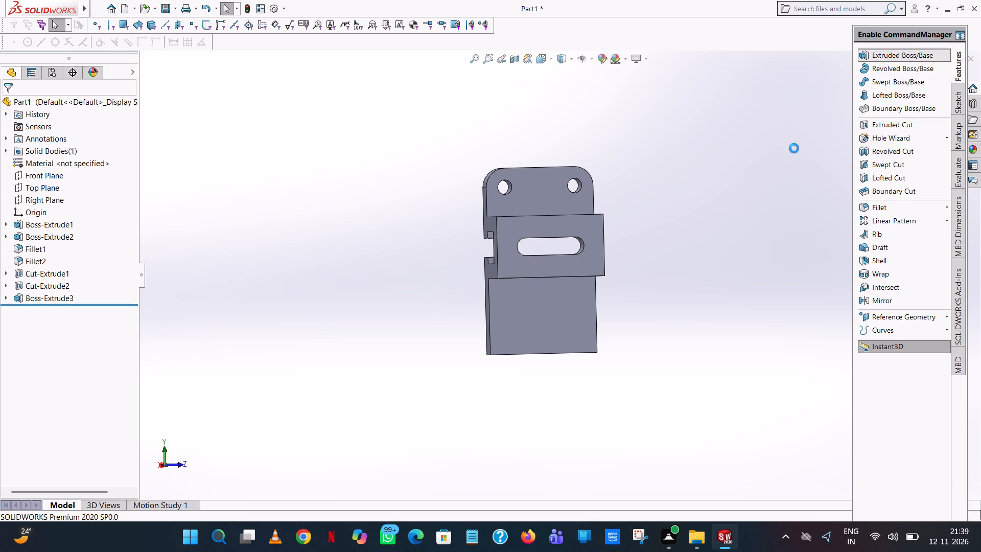
left_click(558, 312)
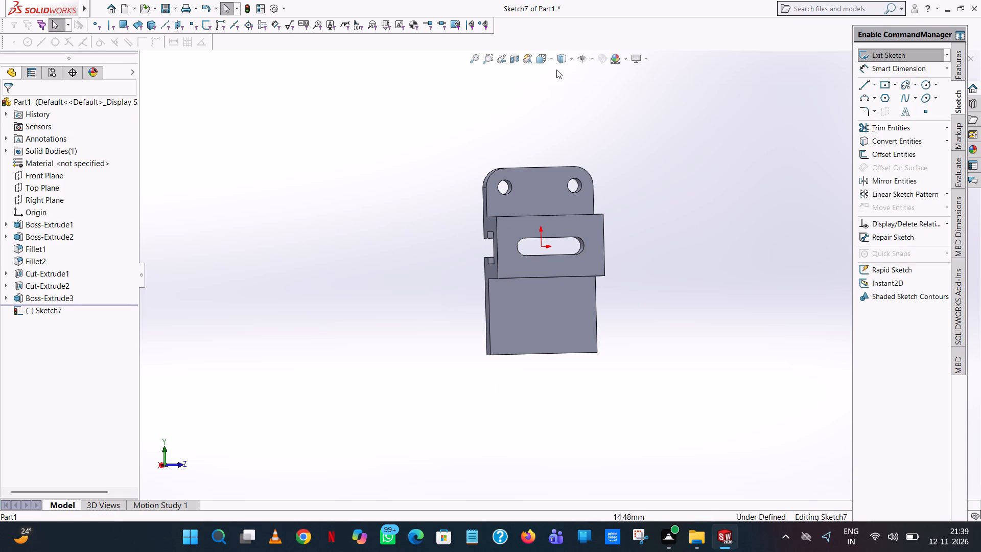
left_click(554, 59)
left_click(596, 112)
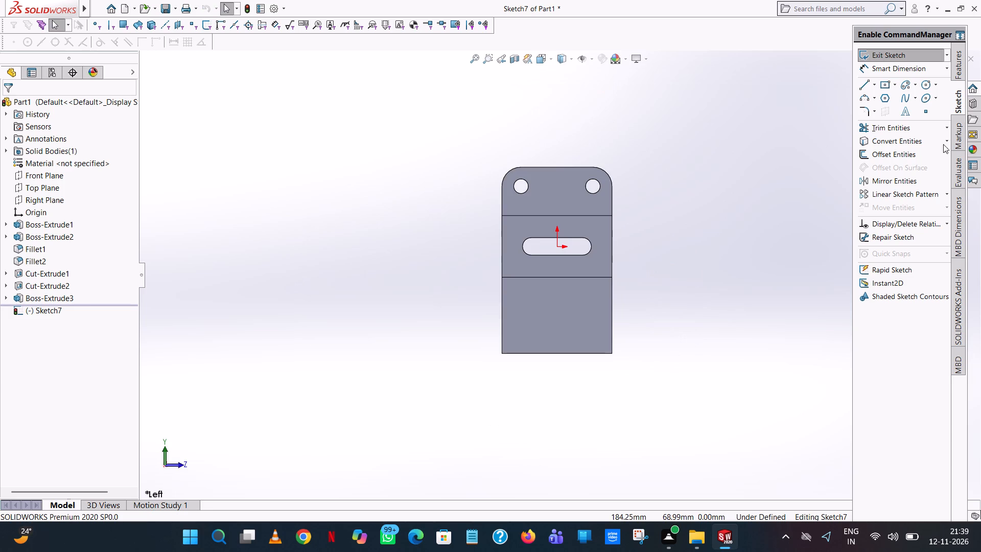
left_click(928, 83)
scroll(549, 358, "down", 3)
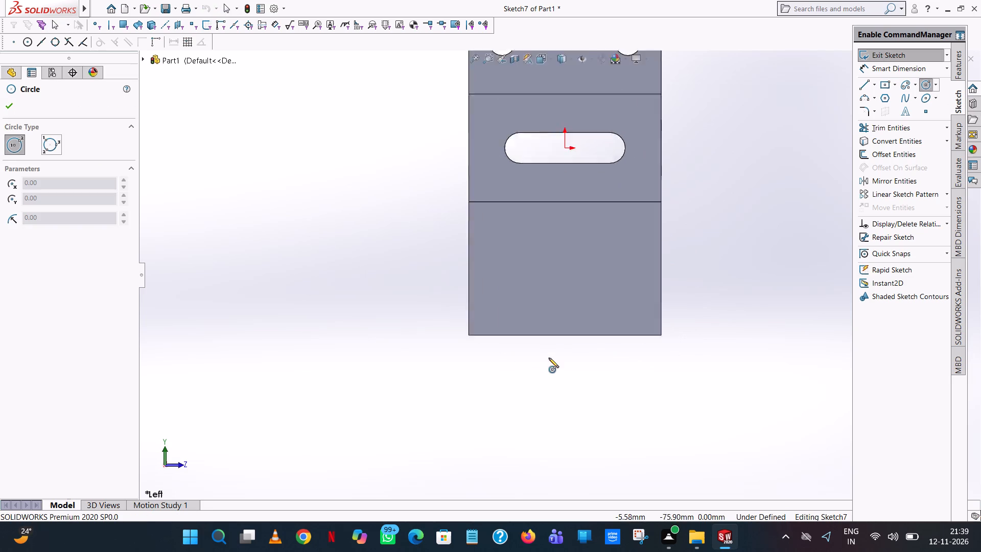
scroll(549, 358, "down", 3)
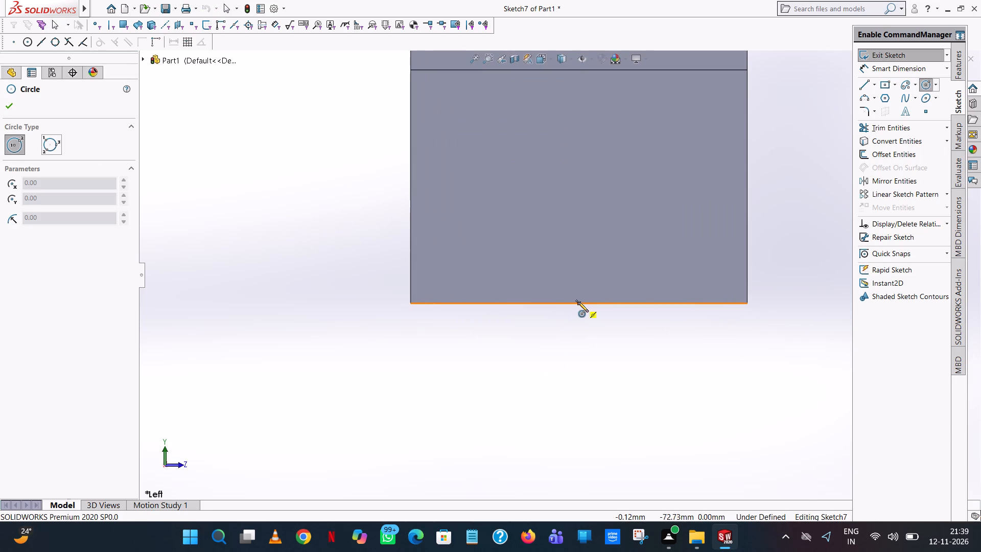
left_click(578, 302)
left_click(693, 314)
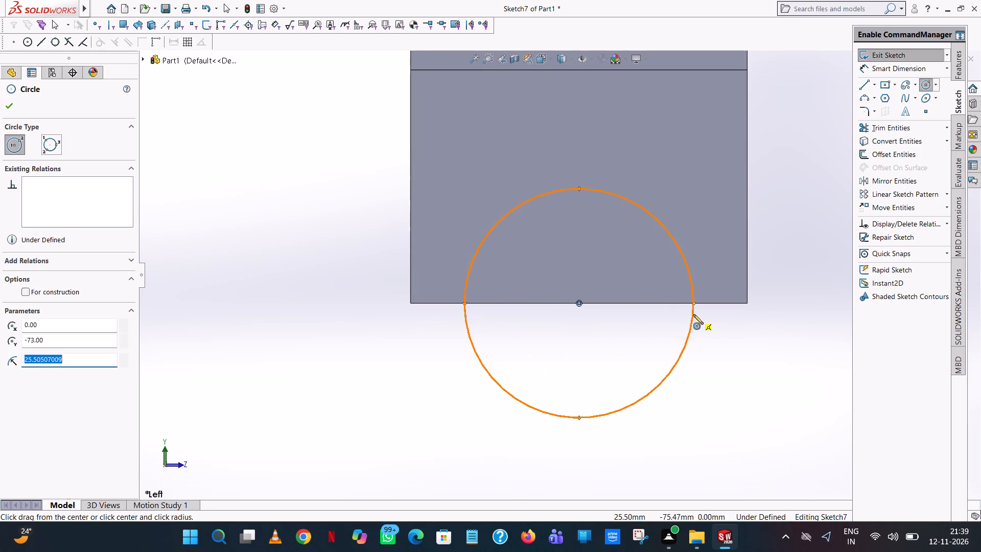
type("25")
key("Return")
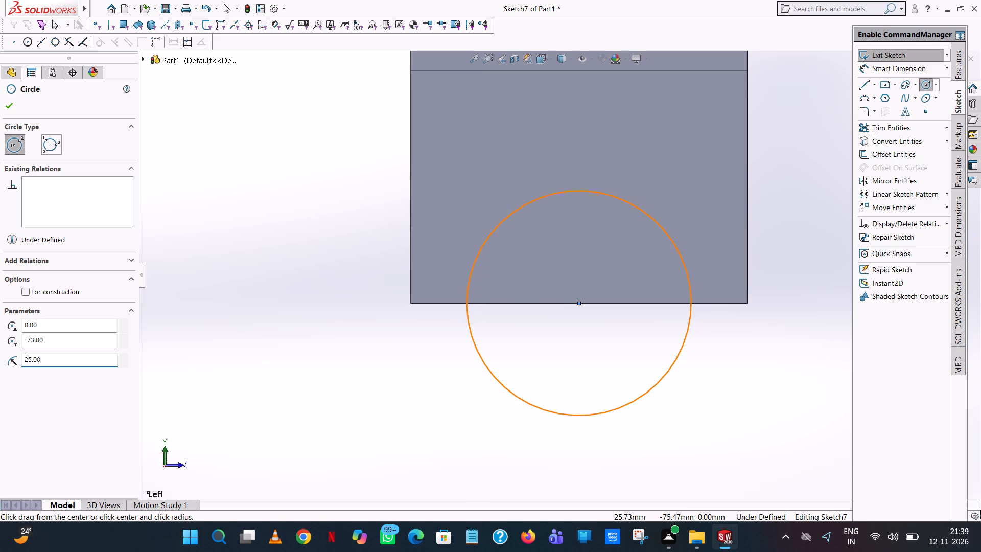
right_click(694, 314)
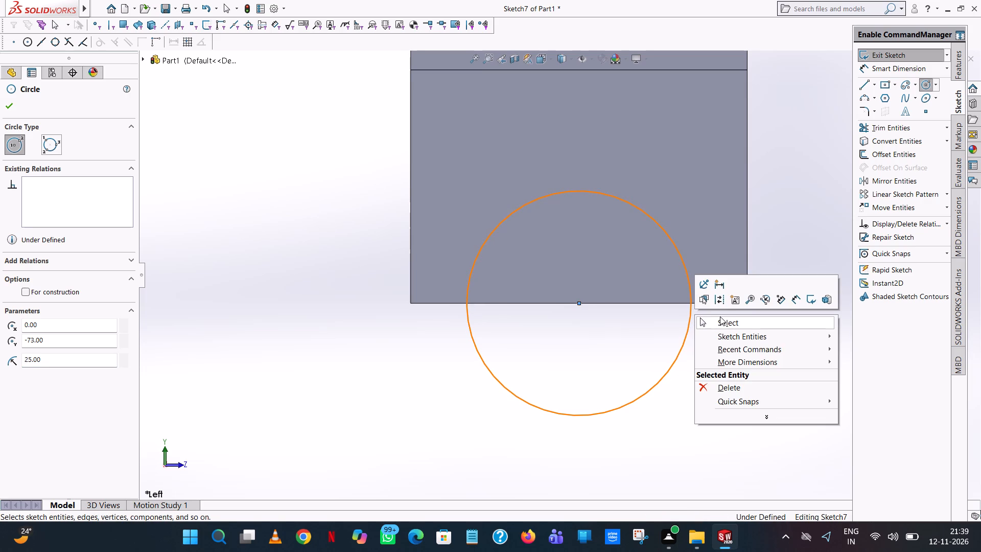
left_click(718, 323)
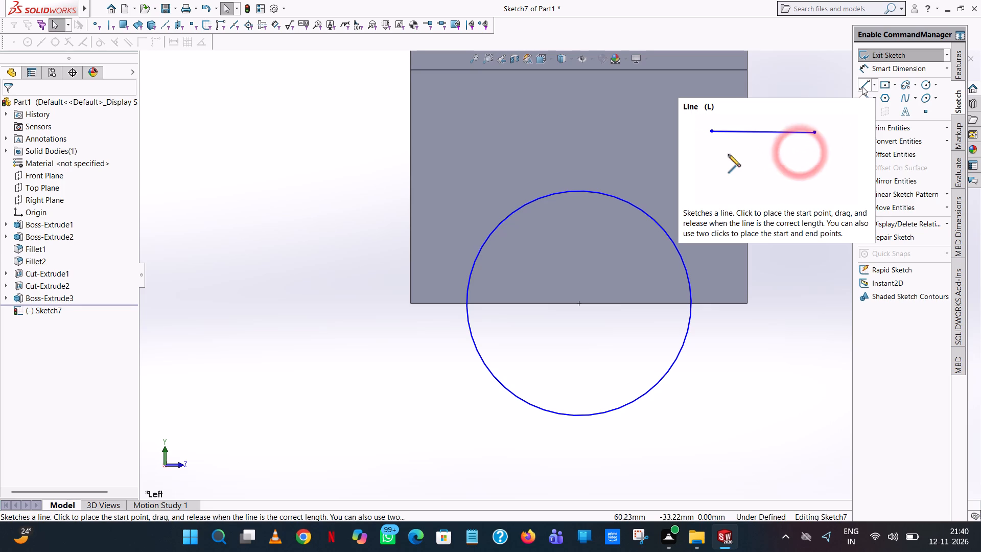
Sketch two tapering lines joining the lower plate's upper corners to the circle's side points on the bottom edge.
left_click(862, 86)
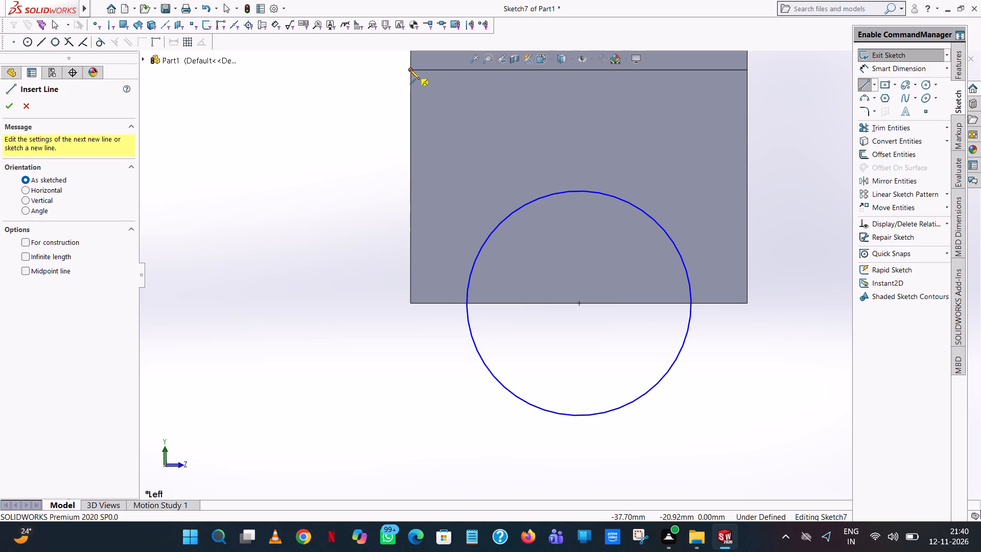
left_click(410, 70)
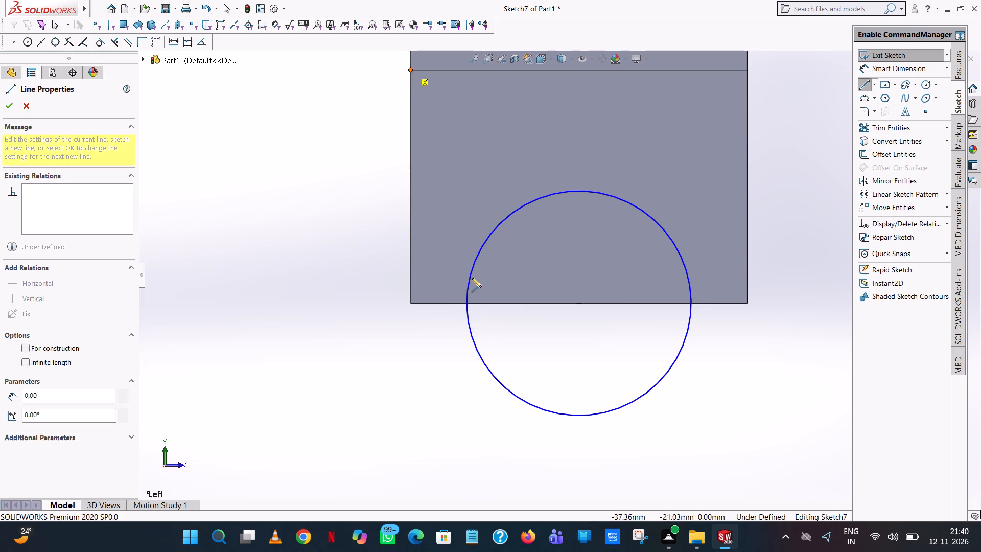
left_click(466, 305)
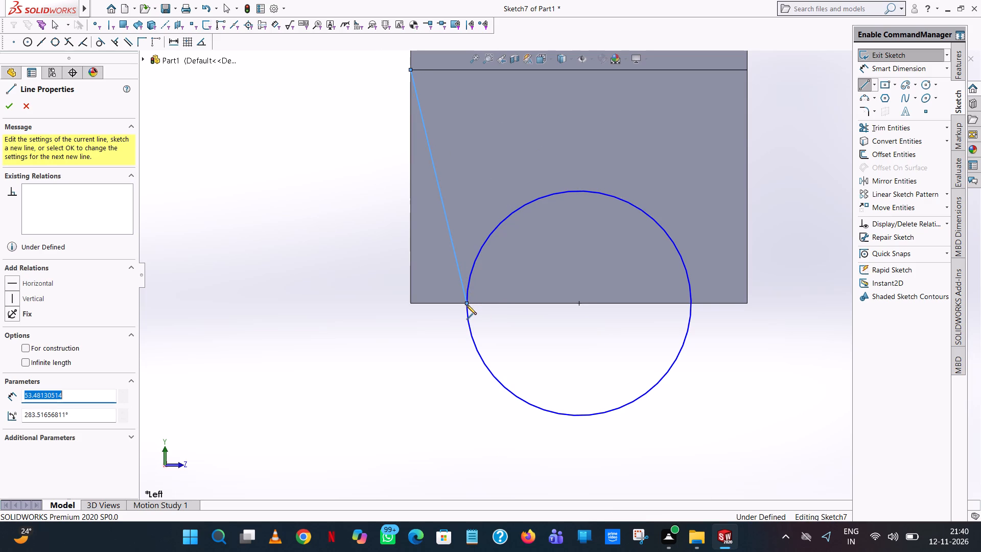
right_click(466, 305)
left_click(484, 310)
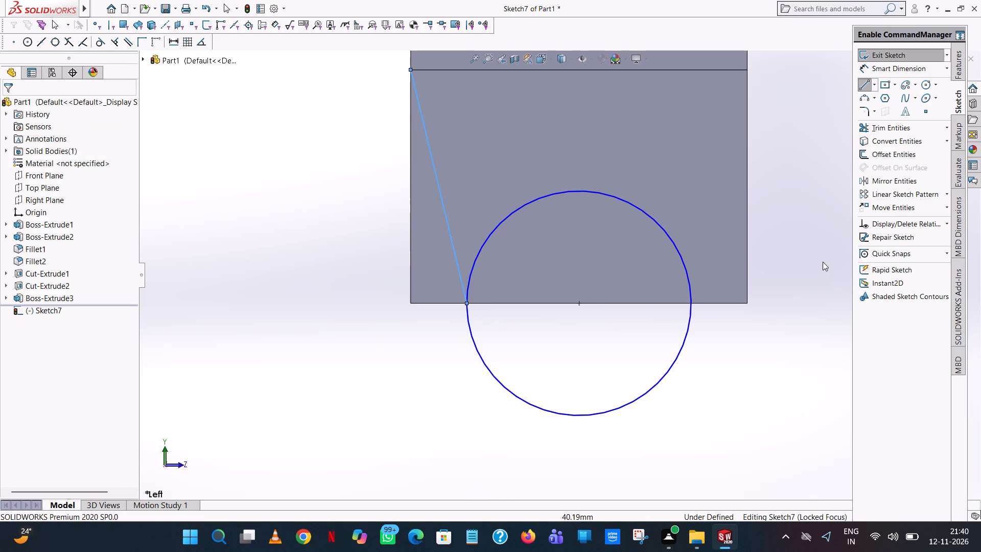
left_click(862, 90)
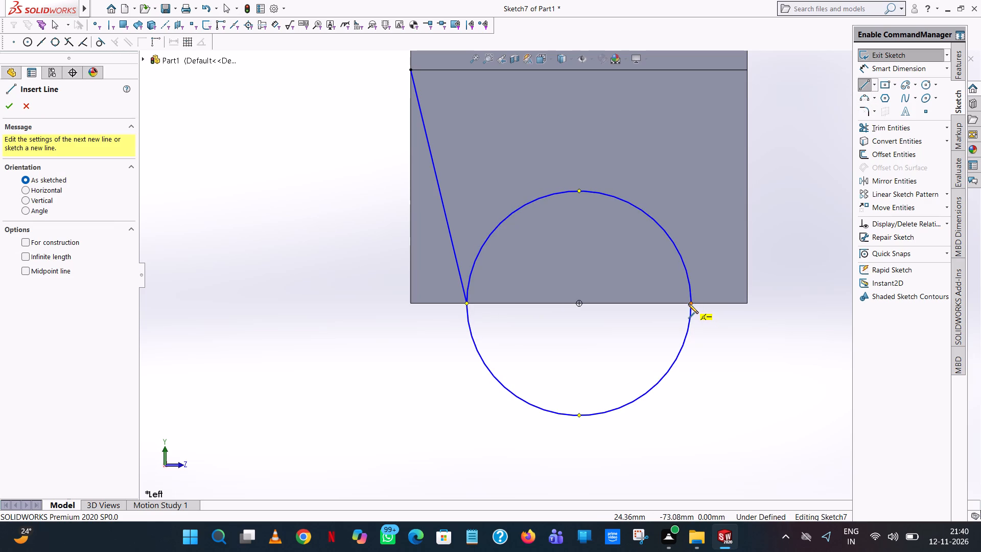
left_click(690, 303)
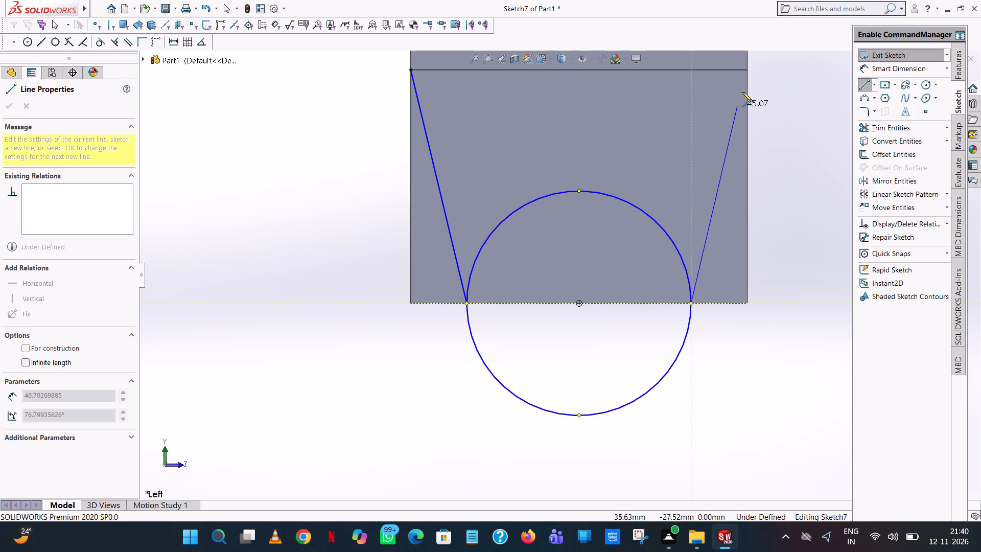
left_click(748, 70)
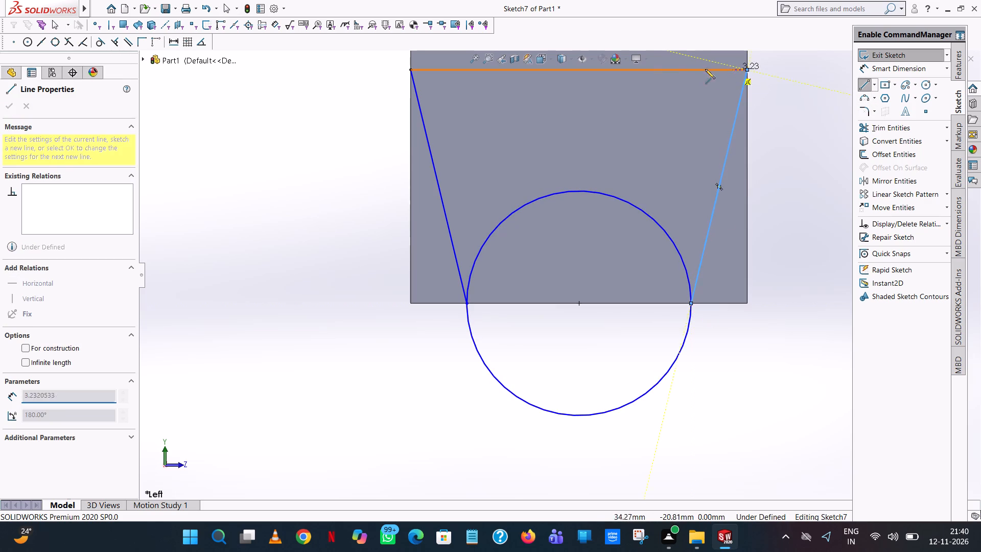
Sketch lines along the lower plate's top, side and bottom edges to enclose the triangular regions outside both tapered lines.
left_click(411, 70)
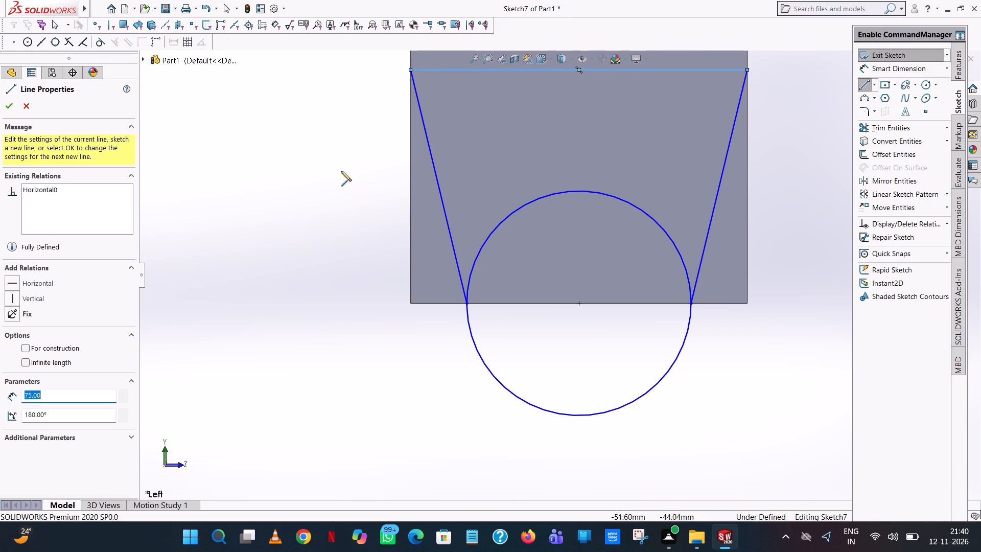
left_click(410, 70)
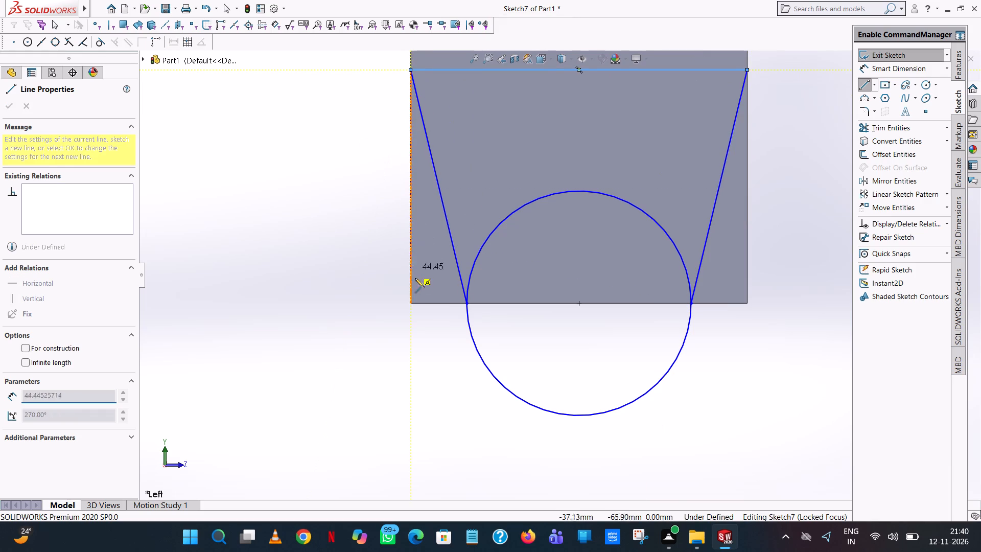
left_click(410, 305)
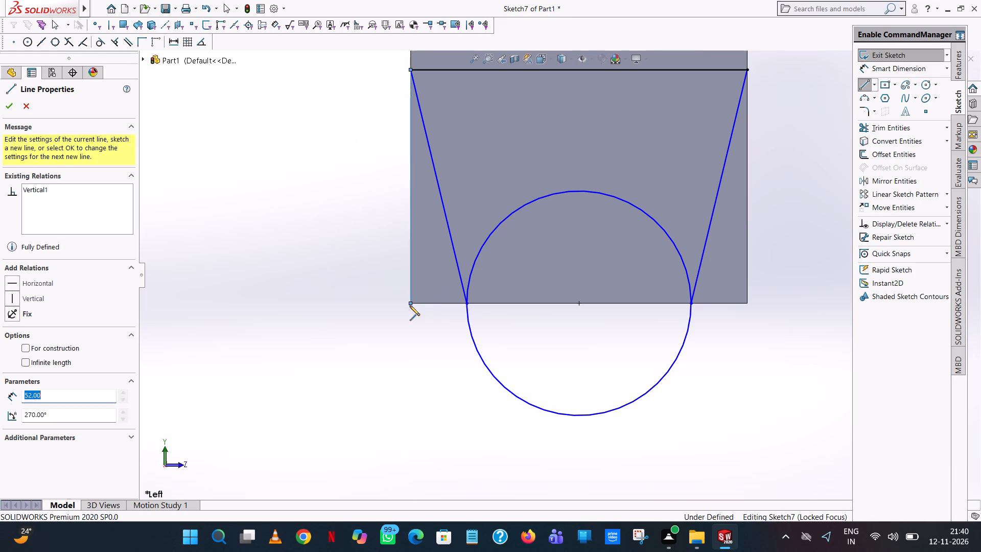
left_click(466, 303)
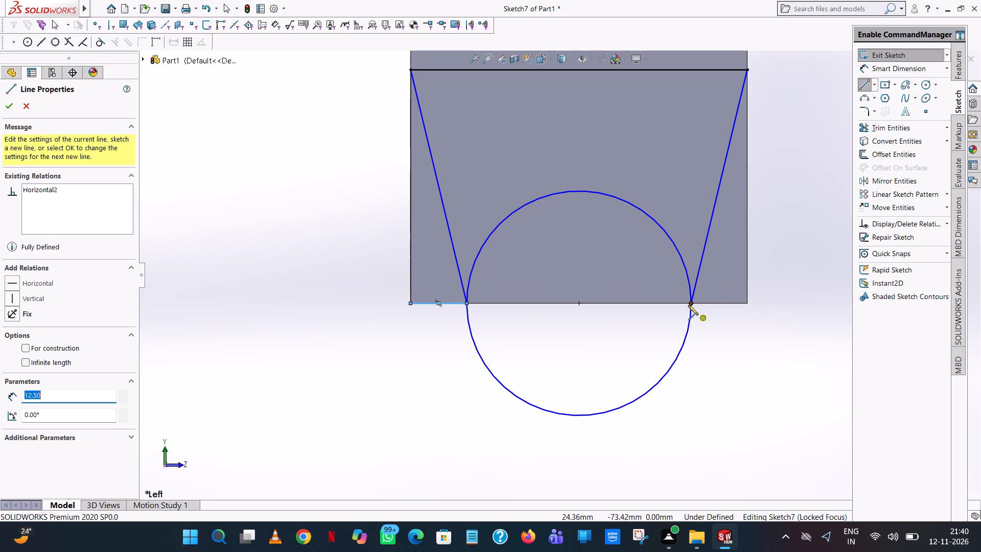
left_click(690, 305)
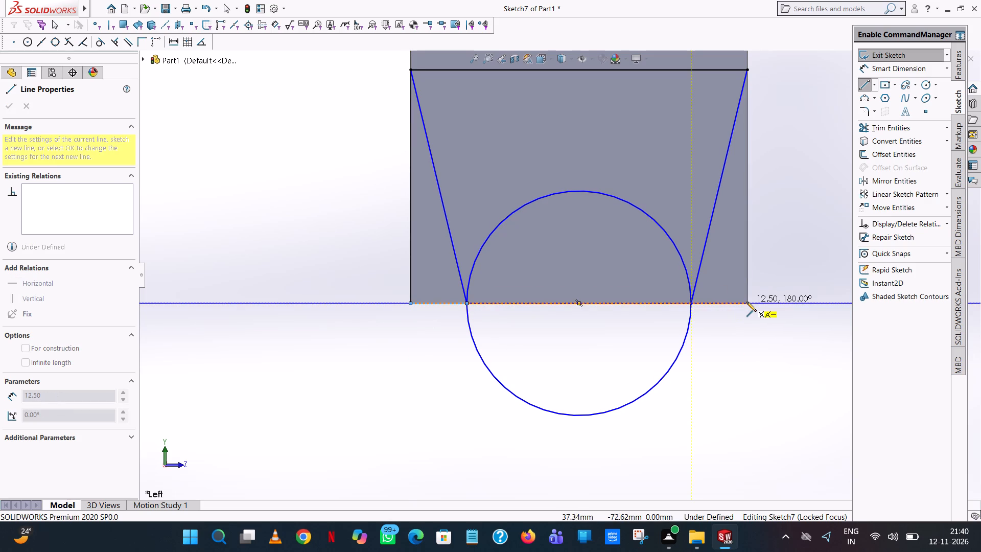
left_click(749, 303)
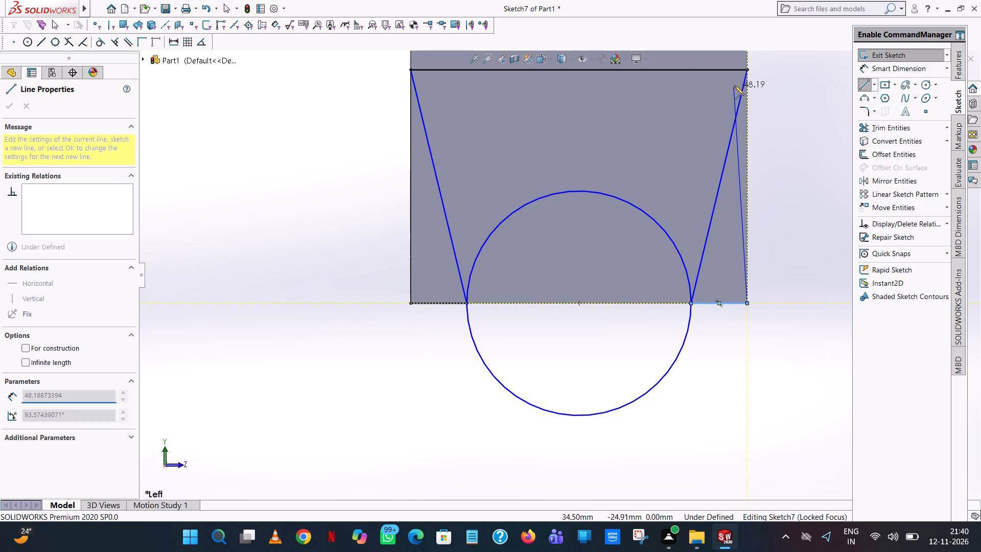
left_click(747, 68)
right_click(747, 68)
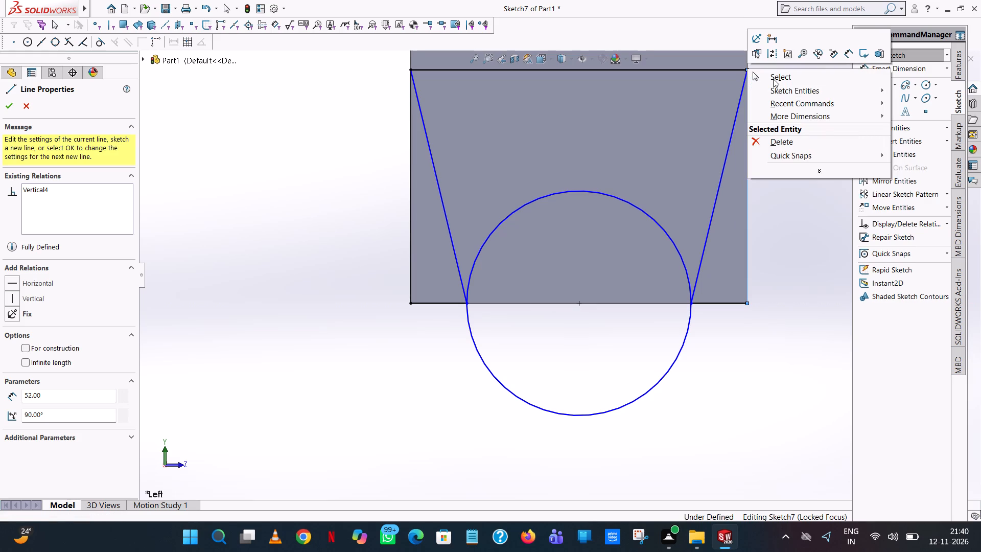
left_click(773, 78)
left_click(808, 177)
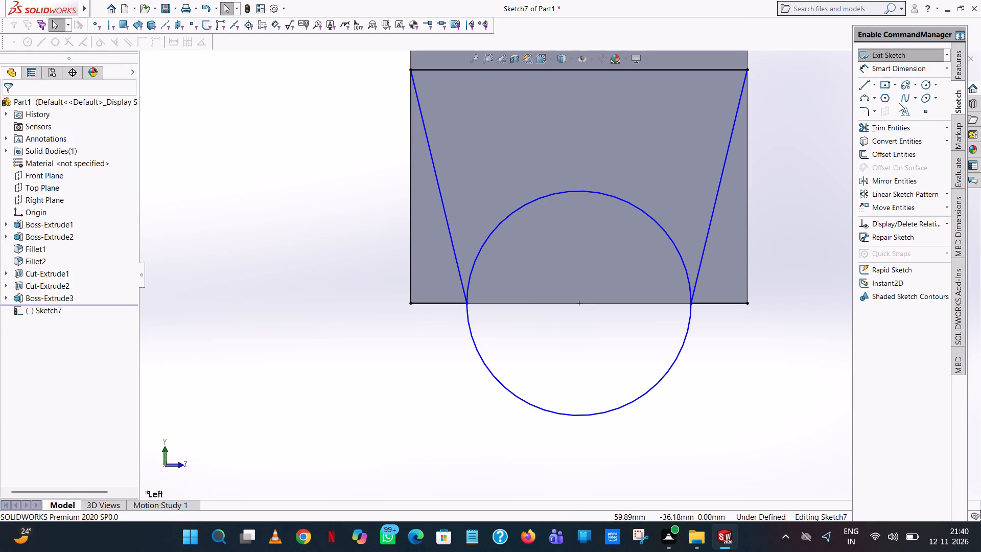
Cut the two triangular side regions from the lower plate with a 75 mm blind extruded cut.
left_click(961, 53)
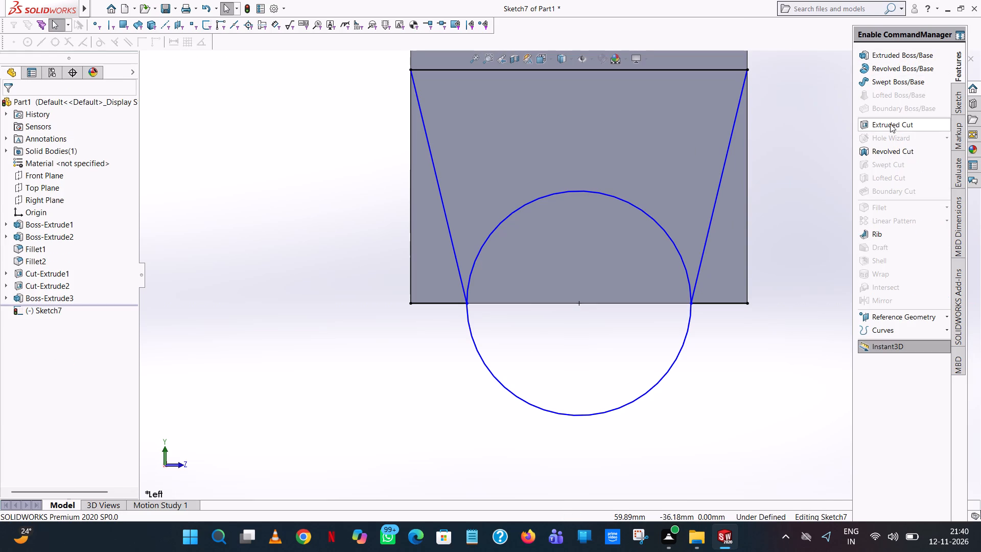
left_click(889, 126)
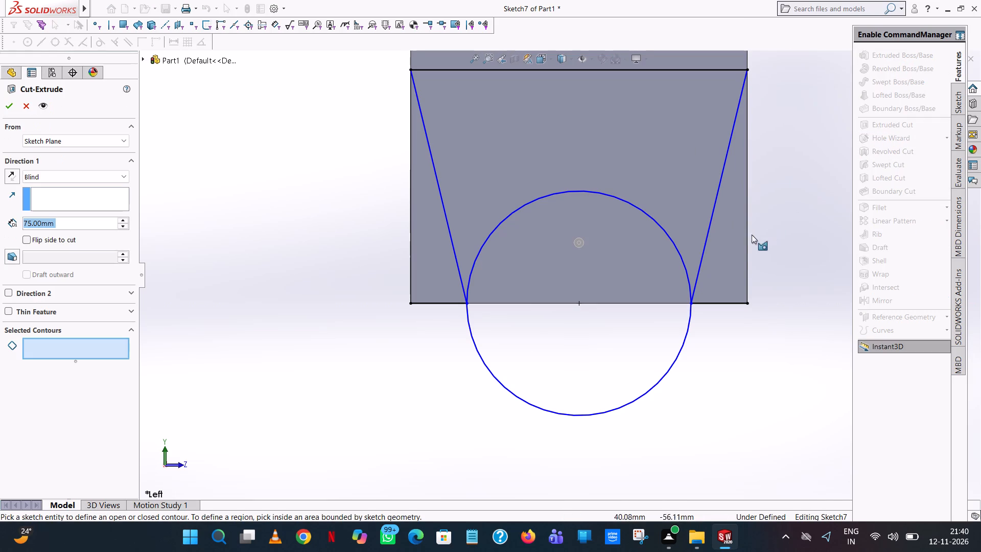
left_click(730, 251)
left_click(439, 280)
middle_click_drag(351, 275, 403, 271)
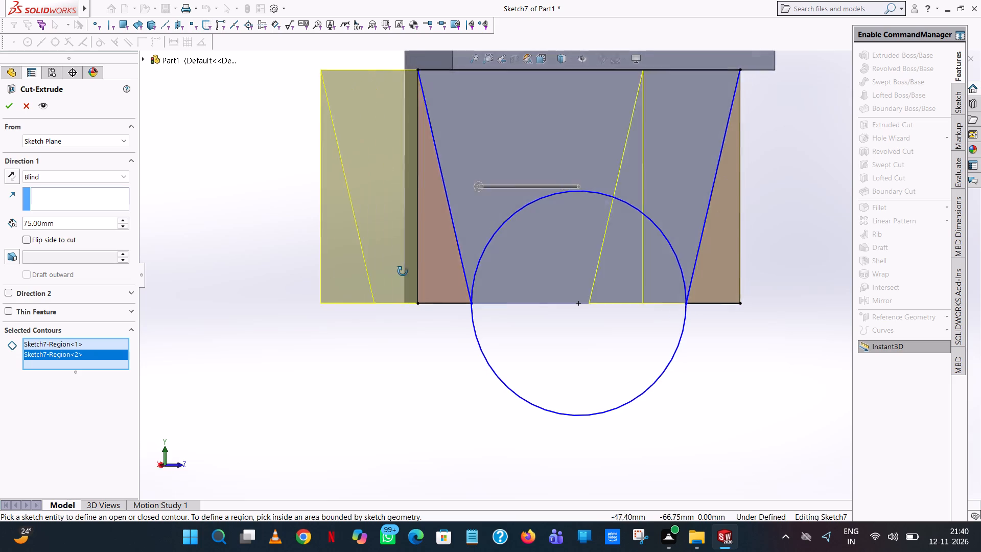
middle_click_drag(403, 271, 425, 269)
left_click(11, 104)
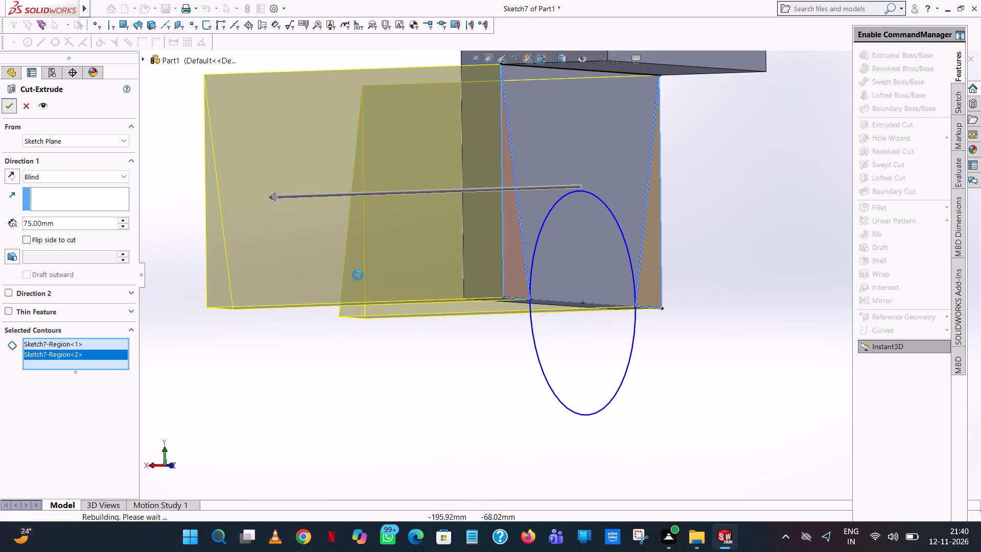
left_click(423, 415)
Sketch a 25 mm radius circle on the tapered plate's front face, centred on the bottom edge's midpoint and reaching its corner.
middle_click_drag(419, 415, 381, 392)
scroll(384, 393, "up", 1)
middle_click_drag(381, 392, 345, 411)
left_click(895, 53)
left_click(530, 265)
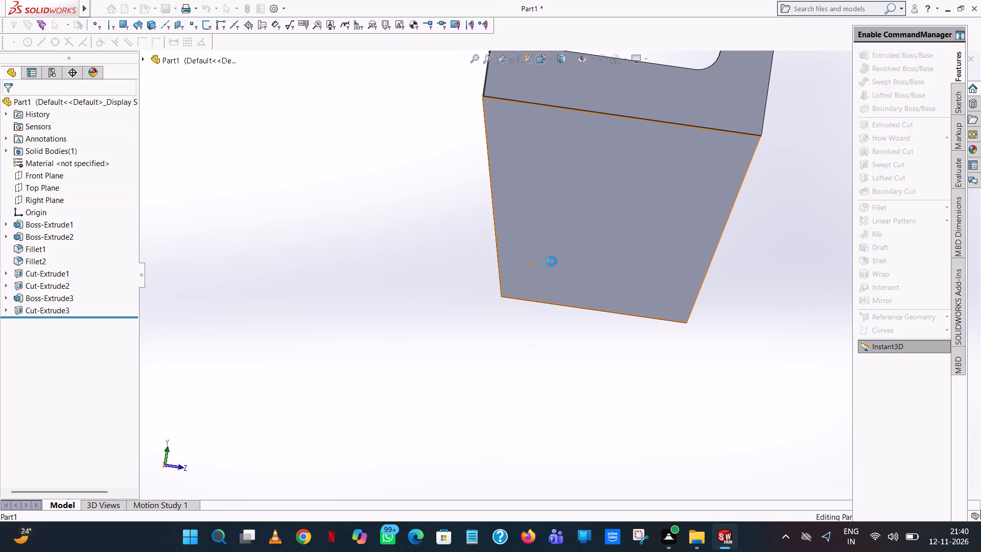
left_click(929, 85)
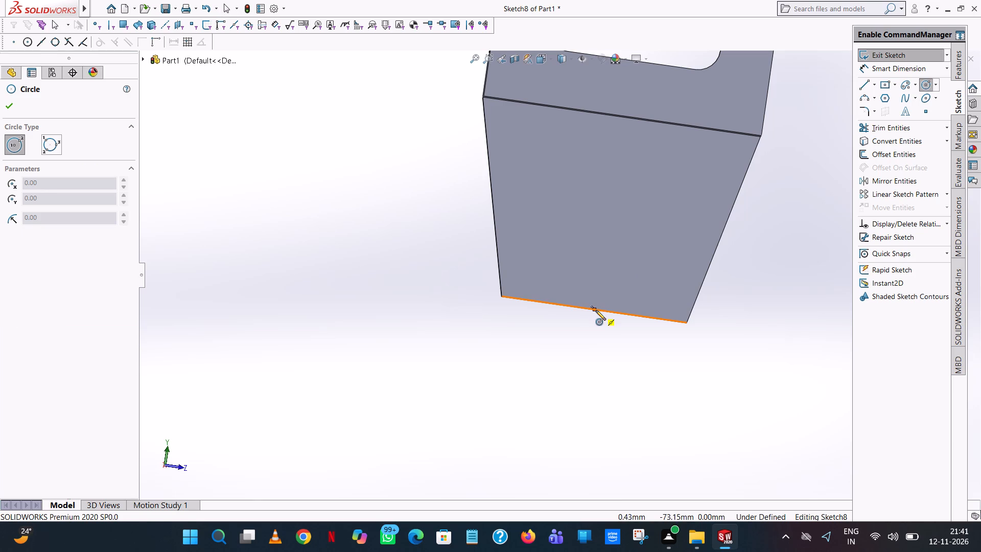
left_click(596, 310)
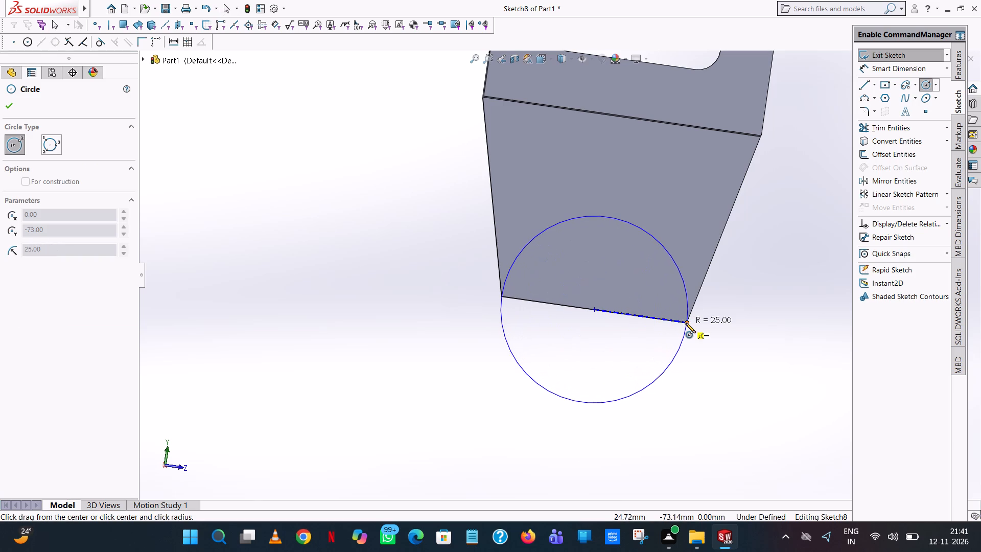
left_click(686, 323)
right_click(686, 323)
left_click(701, 328)
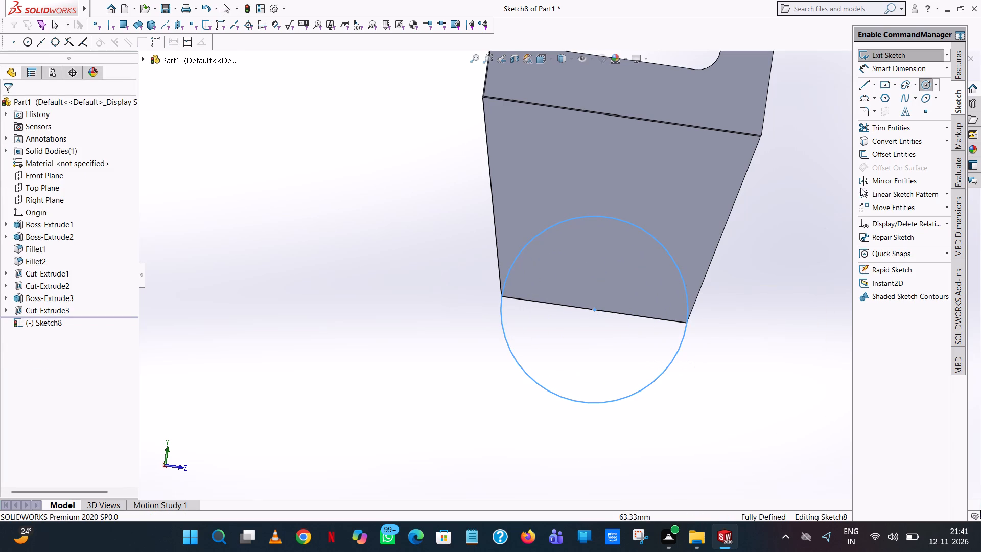
Extrude the 25 mm radius circle 10 mm blind in the reversed direction, into the plate's thickness, merged with the body.
left_click(960, 65)
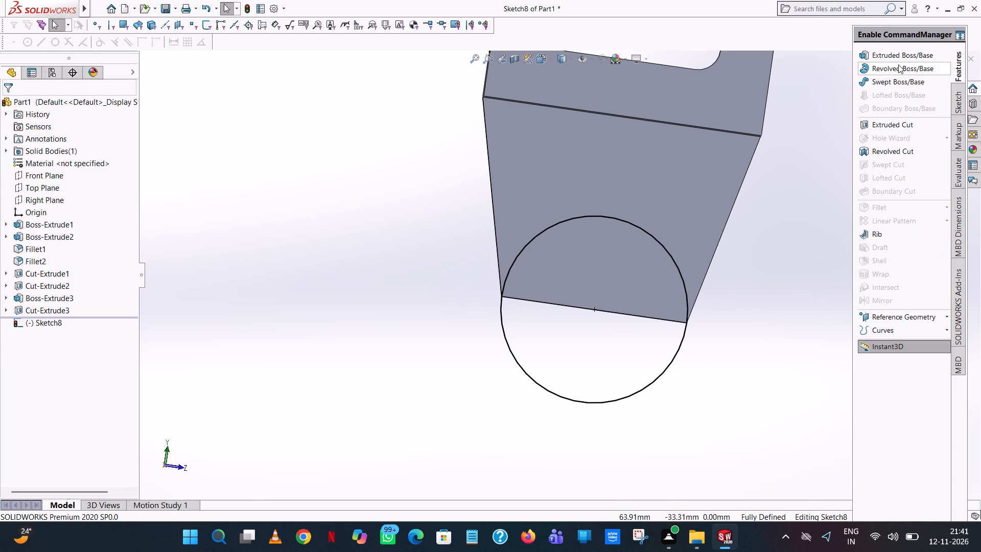
left_click(898, 60)
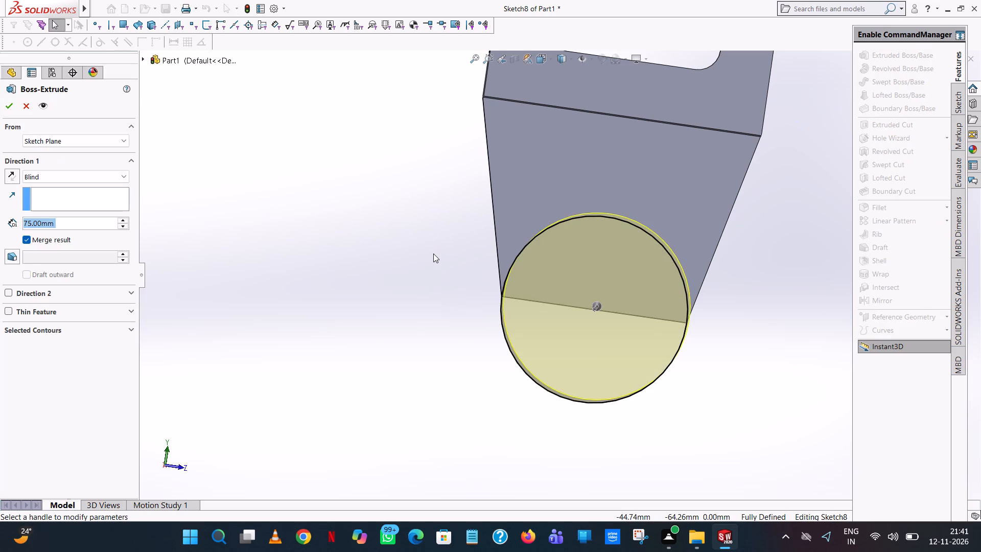
middle_click_drag(433, 254, 512, 286)
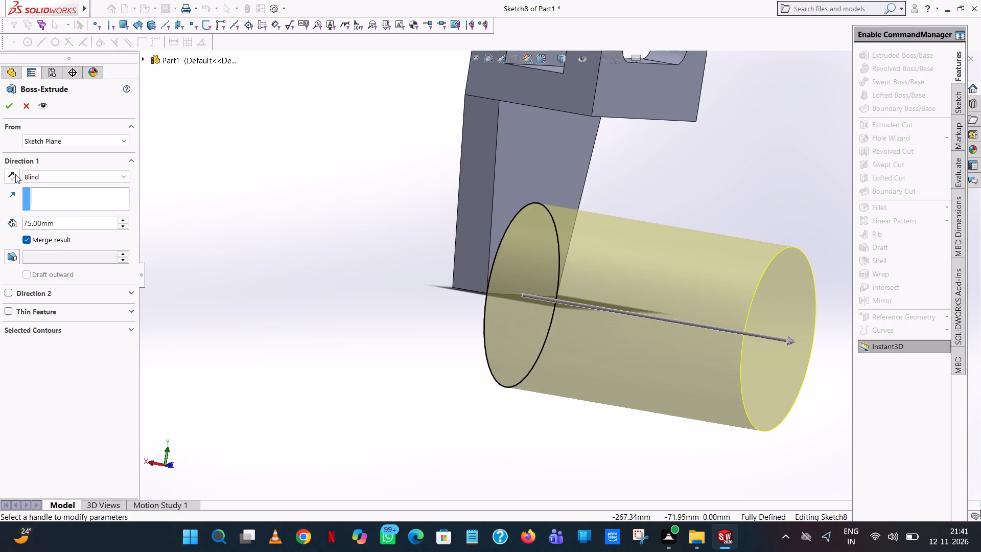
left_click(15, 174)
double_click(66, 224)
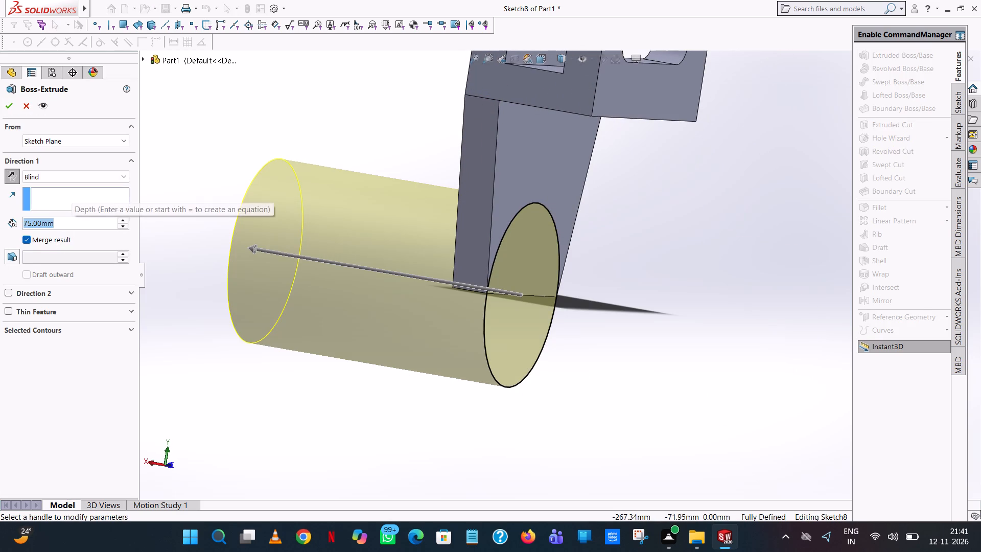
type("10")
key("Return")
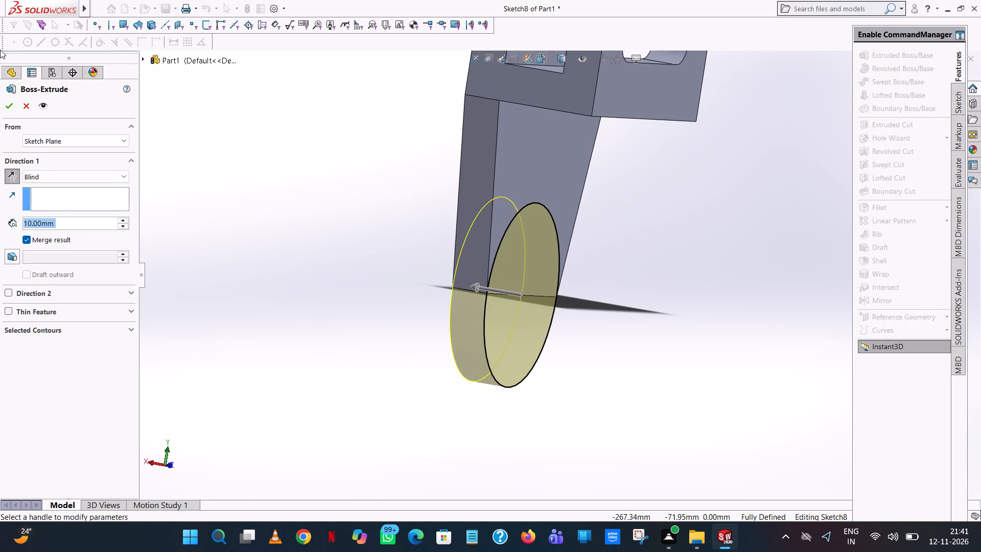
left_click(11, 108)
left_click(278, 269)
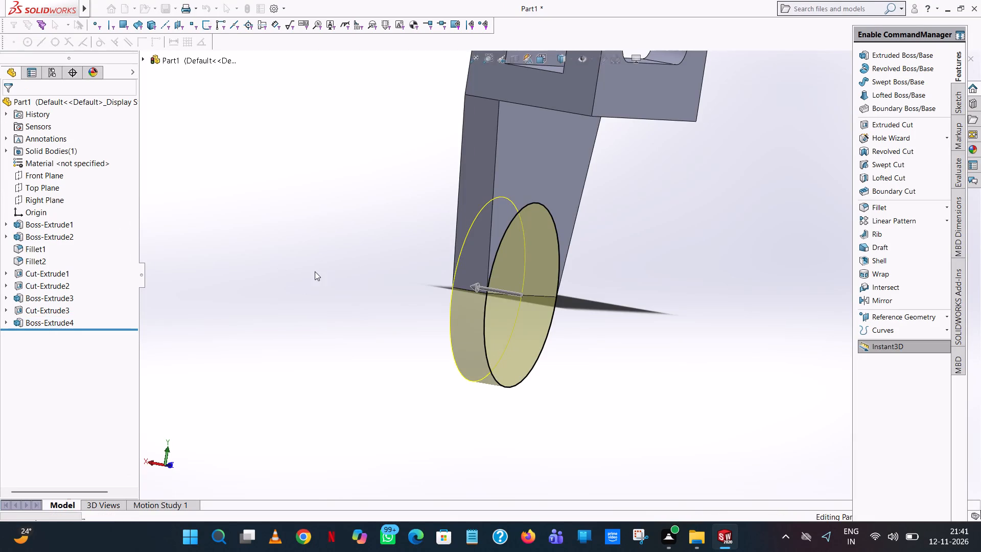
Open a new sketch on the front face of the tapered lower plate with the rounded end.
middle_click_drag(312, 270, 258, 235)
scroll(272, 239, "up", 1)
middle_click_drag(429, 279, 405, 277)
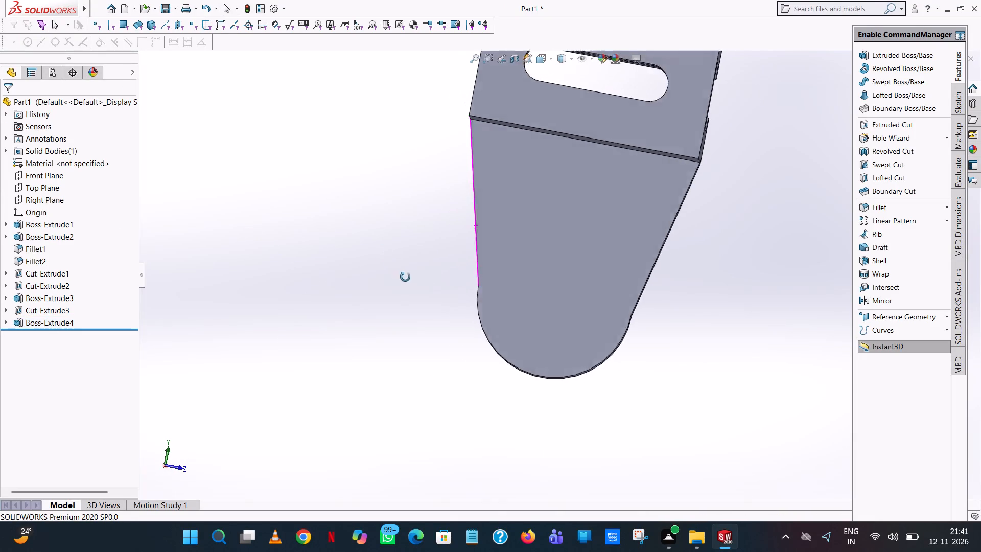
middle_click_drag(405, 277, 412, 285)
scroll(412, 285, "up", 1)
left_click(886, 52)
left_click(533, 310)
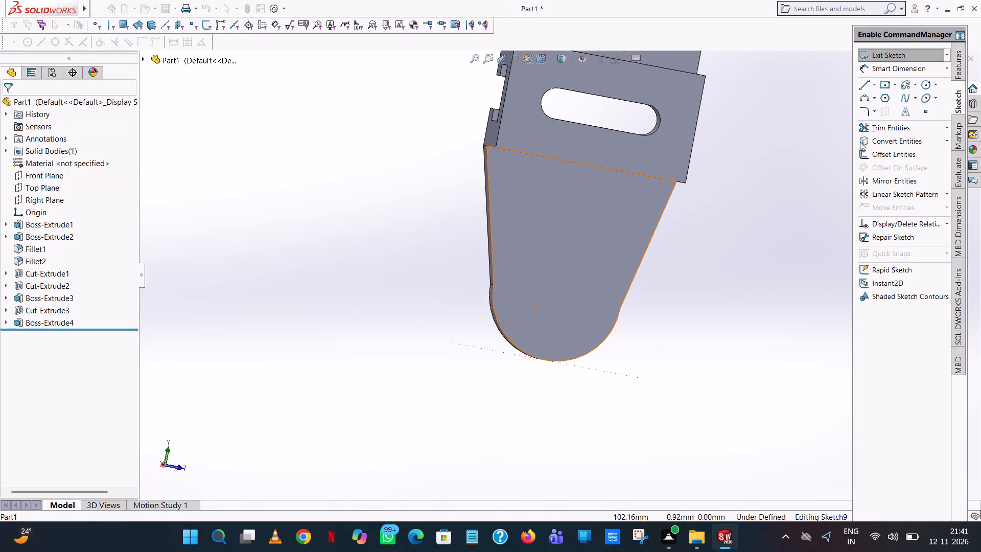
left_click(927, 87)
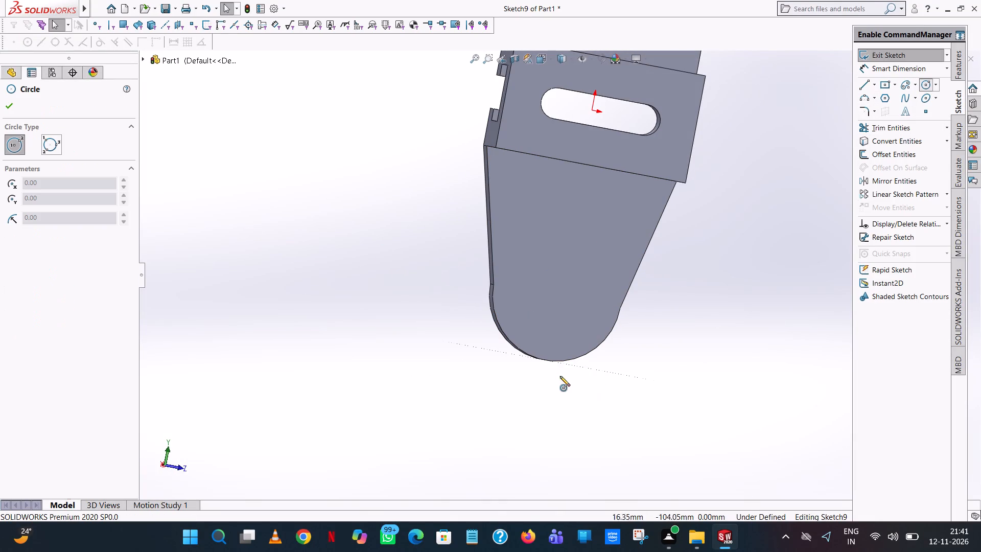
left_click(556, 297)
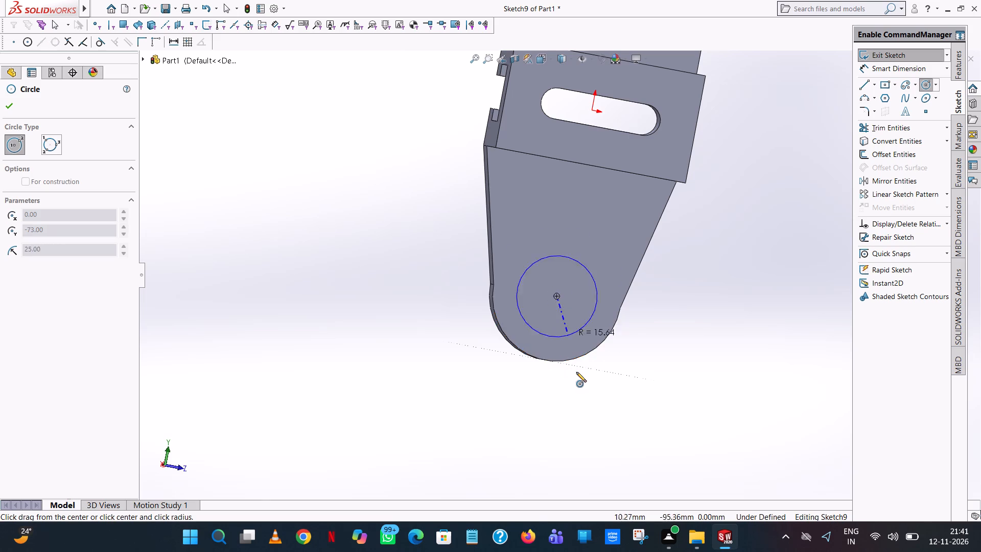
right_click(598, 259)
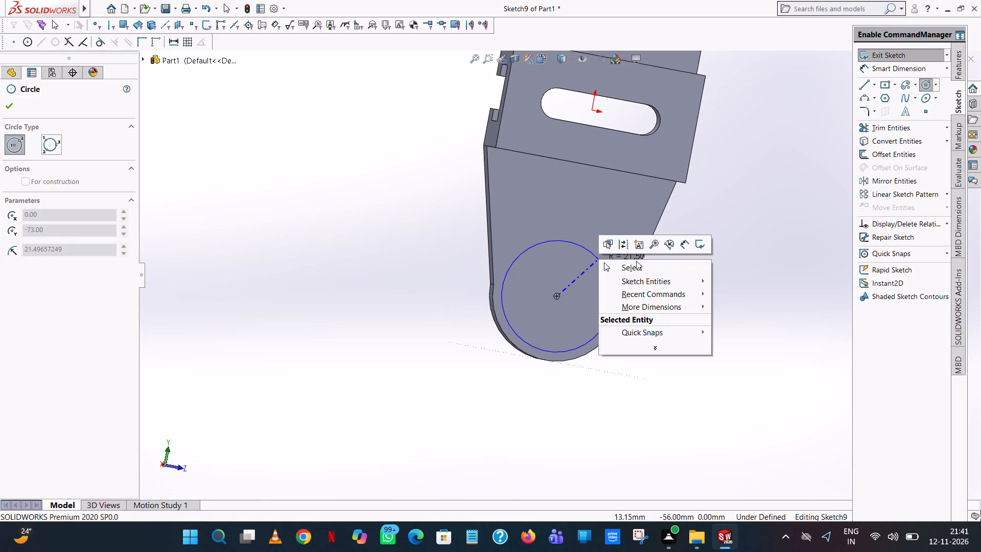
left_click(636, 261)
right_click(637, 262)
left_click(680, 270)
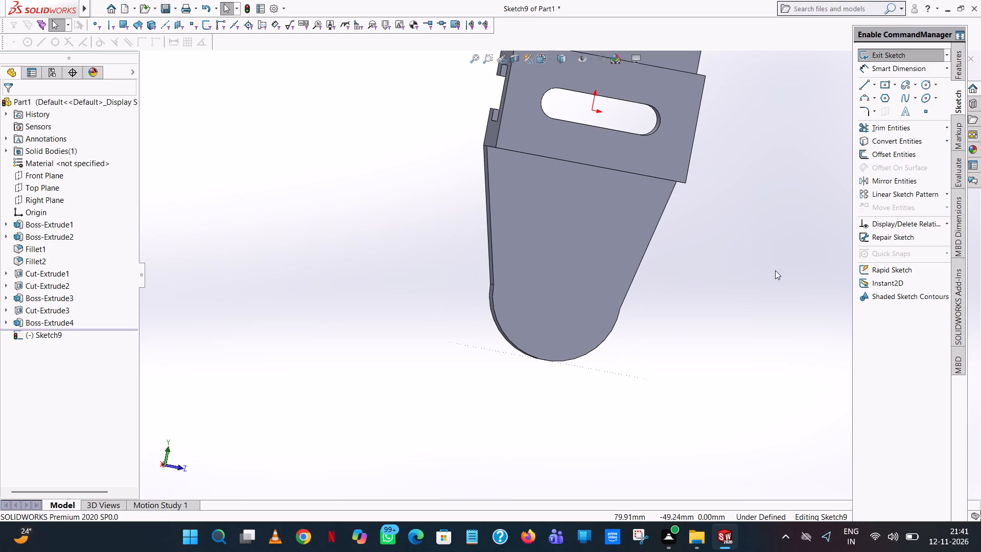
Sketch a circle of radius 23/2 (11.5 mm) on the lower plate, concentric with its rounded end.
left_click(923, 86)
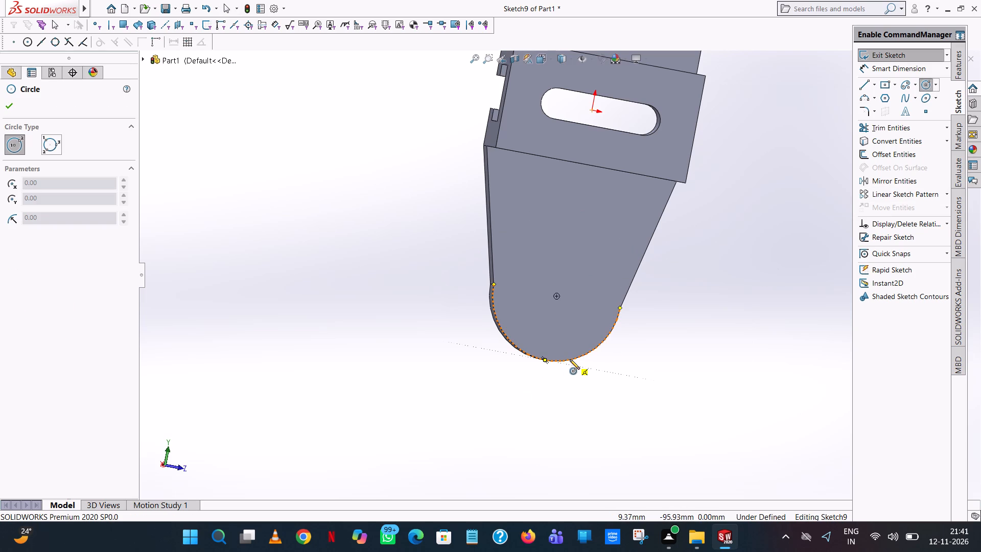
left_click(556, 297)
left_click(594, 296)
type("23/2")
key("Return")
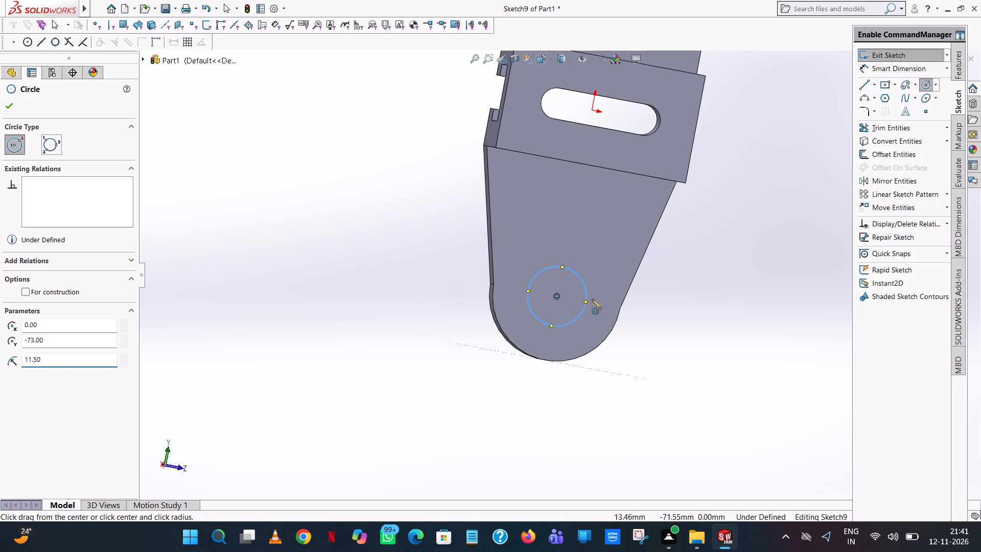
right_click(592, 299)
left_click(626, 304)
Add a 23 mm diameter dimension to the circle in the lower plate's rounded end.
middle_click_drag(644, 294, 695, 292)
scroll(660, 296, "up", 1)
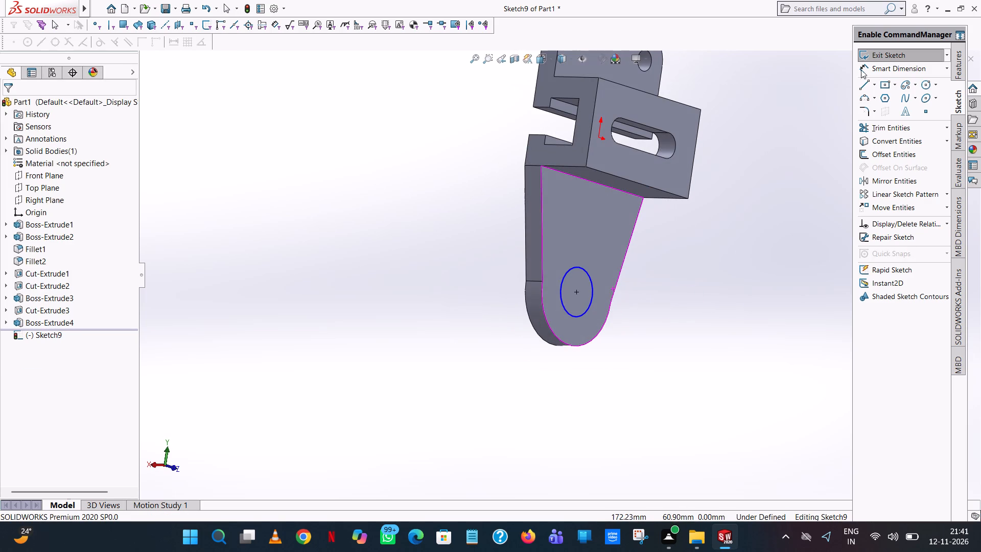
left_click(892, 66)
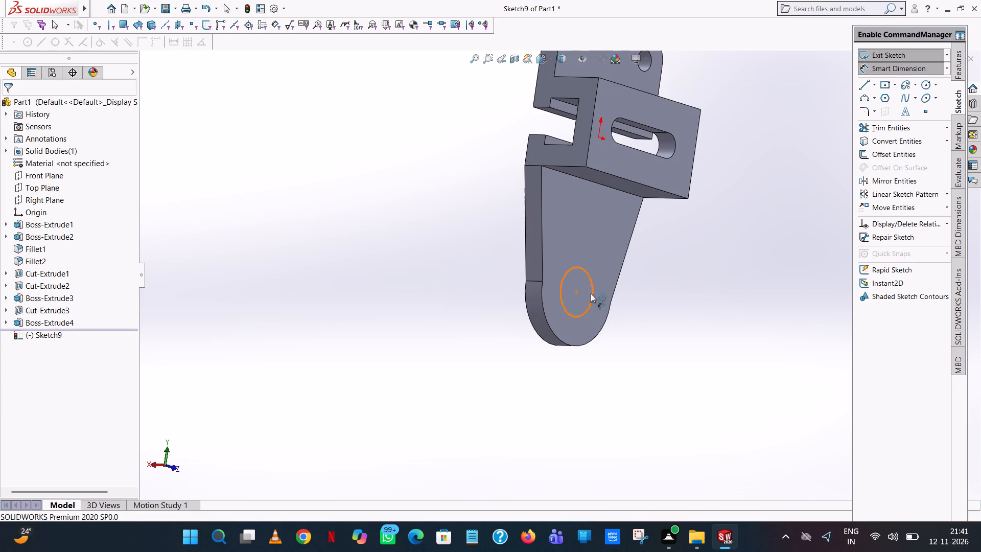
left_click(595, 291)
left_click(589, 288)
left_click(594, 287)
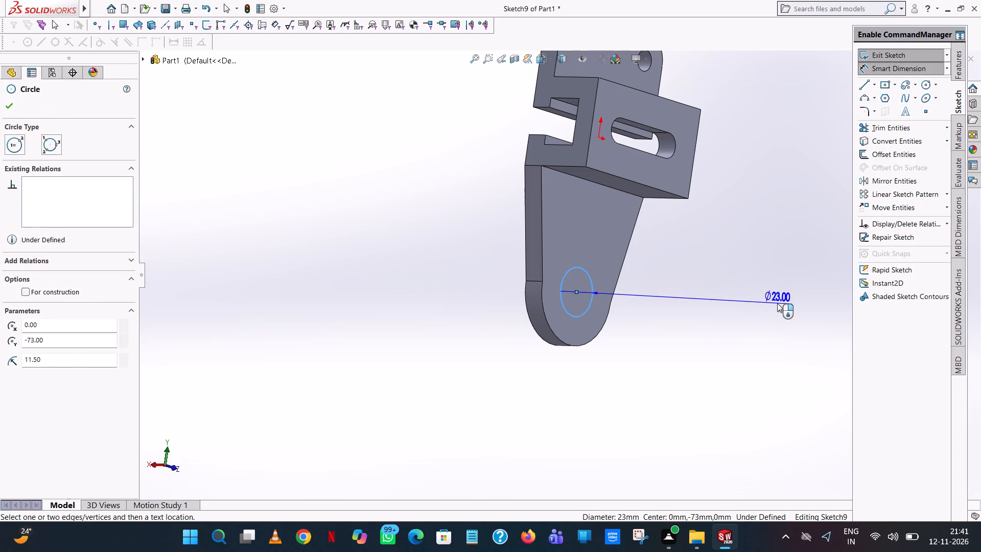
left_click(777, 303)
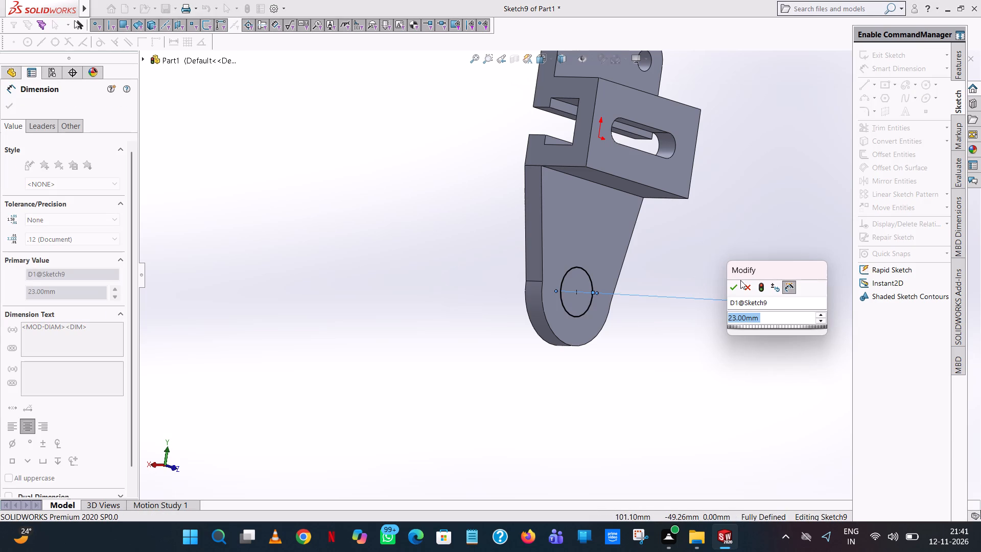
left_click(736, 285)
left_click(762, 191)
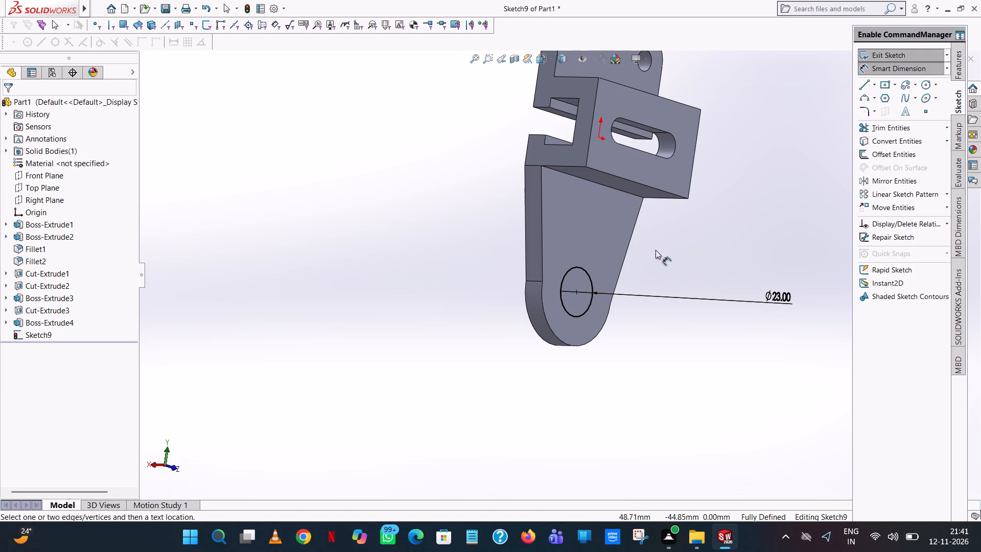
Cut the 23 mm circle 10 mm blind through the lower plate's rounded end.
left_click(959, 59)
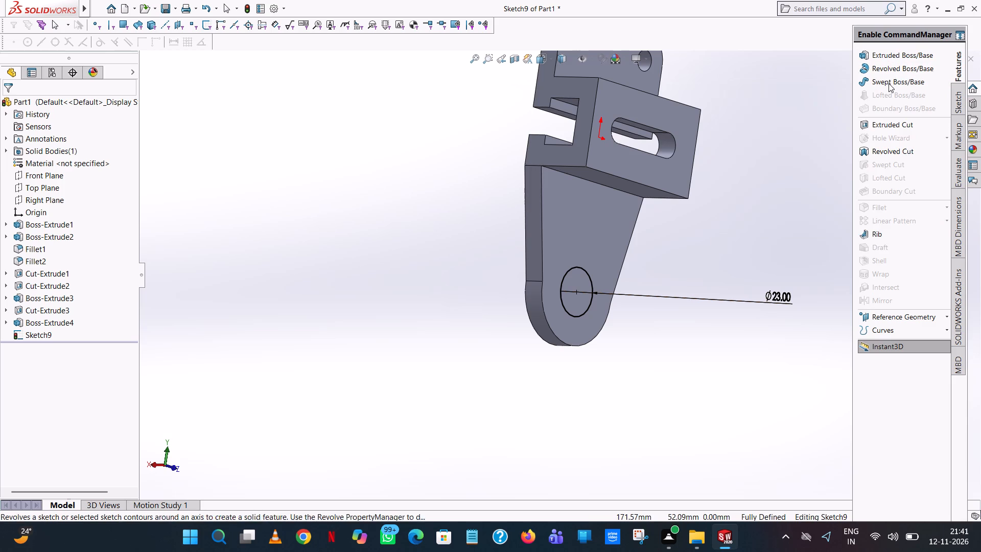
left_click(911, 128)
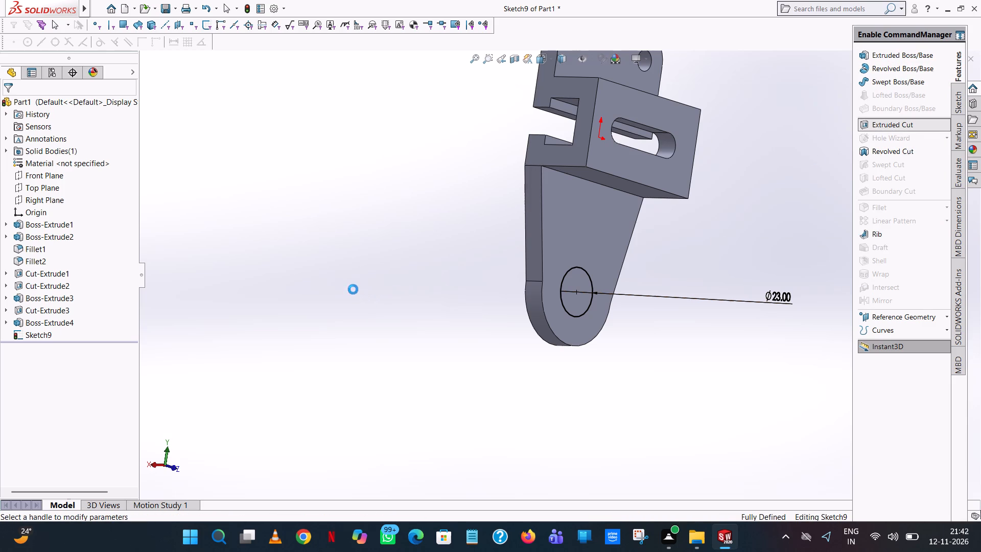
middle_click_drag(358, 282, 412, 307)
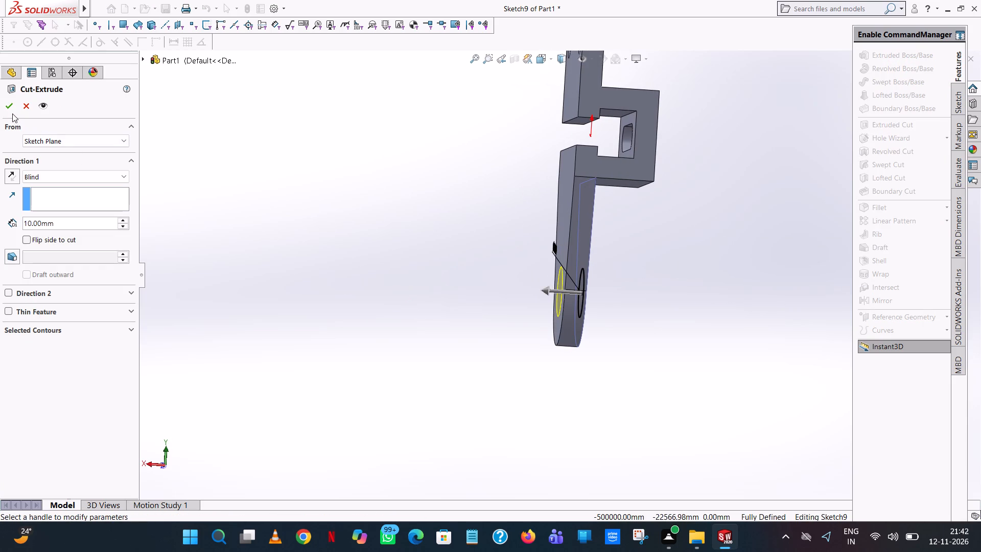
left_click(12, 113)
left_click(381, 277)
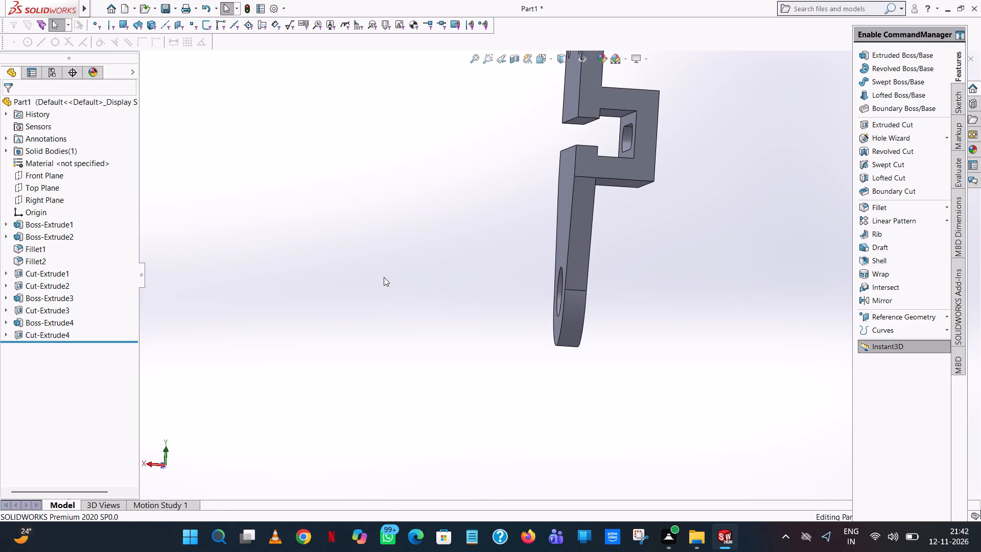
Examine the whole hanger plate from several sides, including the channel head, slot and lower hole.
scroll(384, 280, "up", 1)
middle_click_drag(382, 282, 313, 263)
scroll(317, 263, "up", 1)
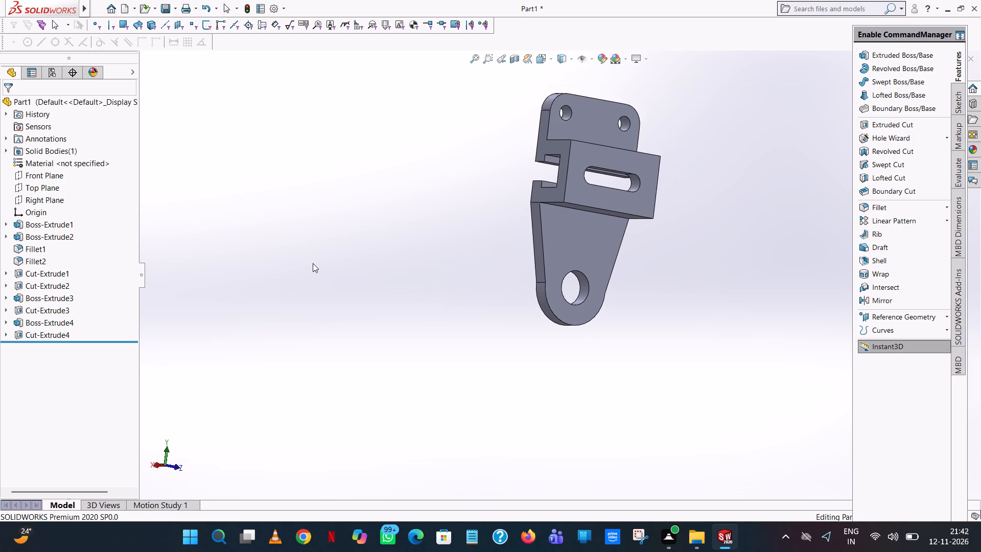
middle_click_drag(727, 316, 592, 279)
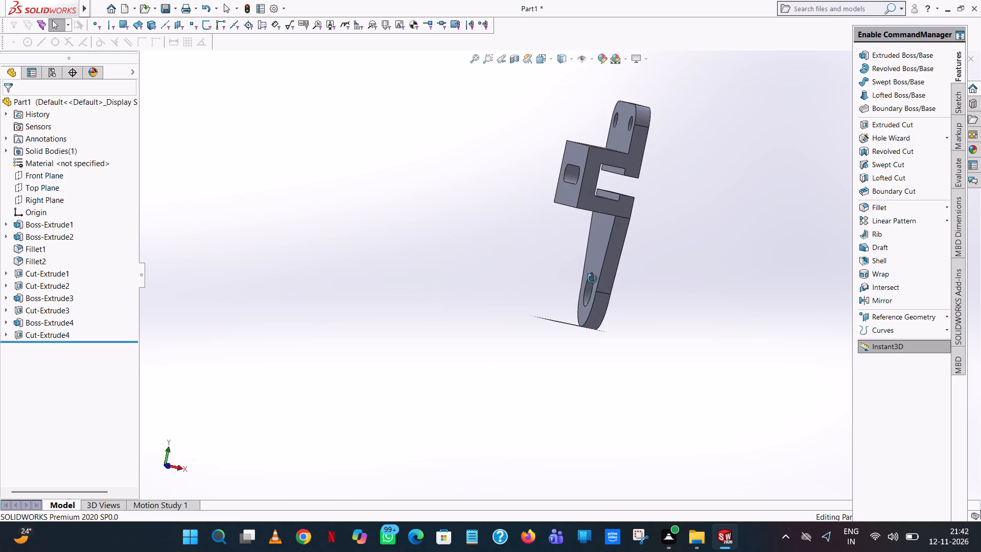
middle_click_drag(592, 279, 624, 293)
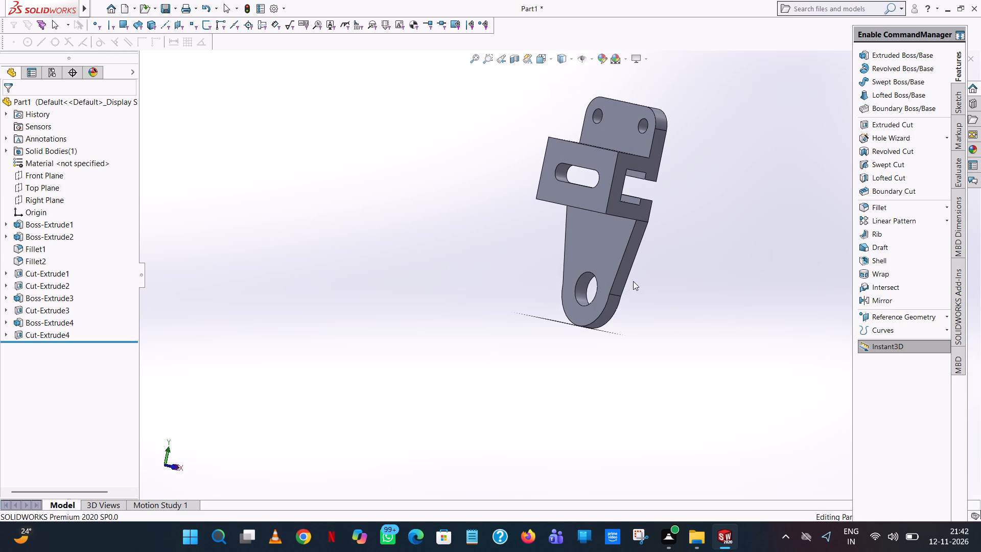
scroll(636, 280, "up", 2)
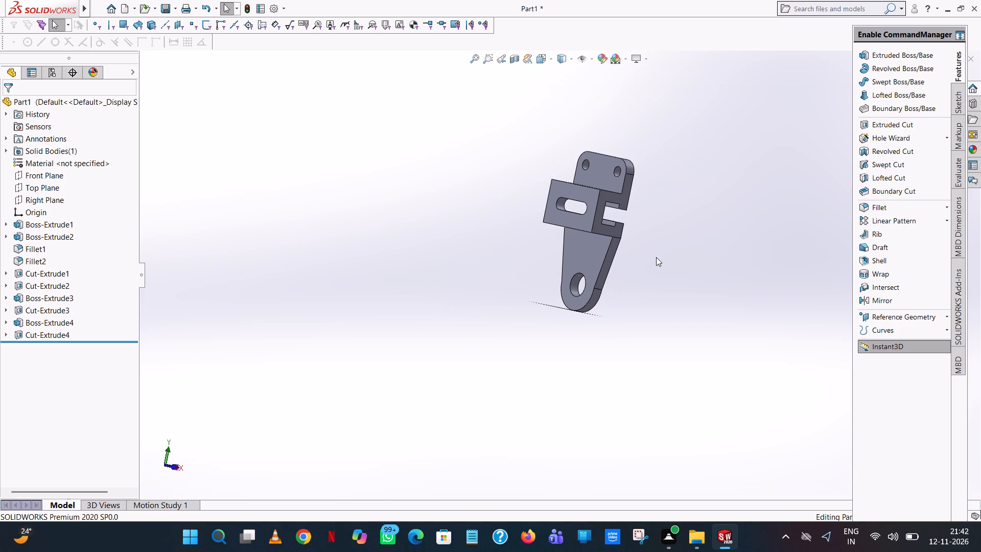
middle_click_drag(651, 255, 566, 209)
scroll(553, 224, "up", 1)
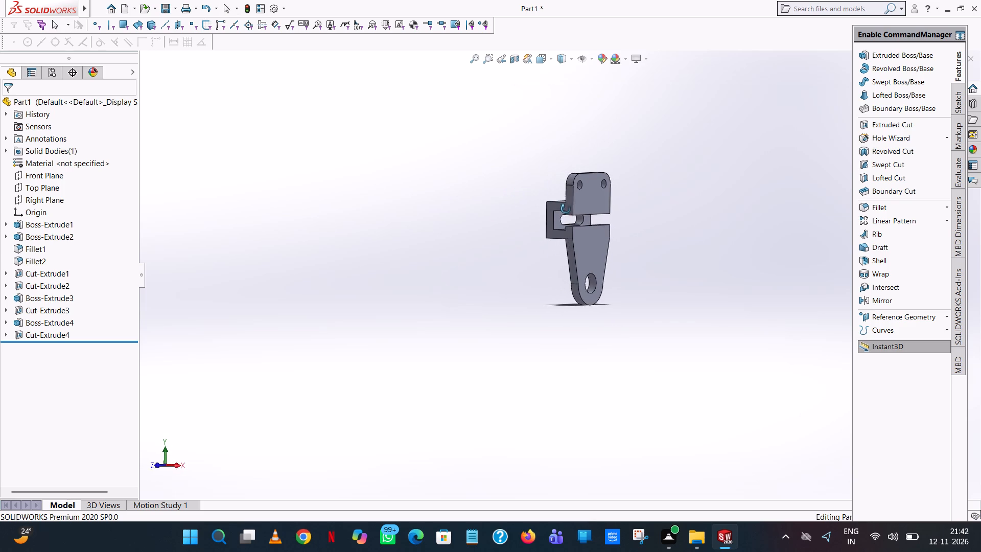
middle_click_drag(566, 209, 595, 238)
scroll(588, 229, "down", 8)
middle_click_drag(608, 198, 638, 198)
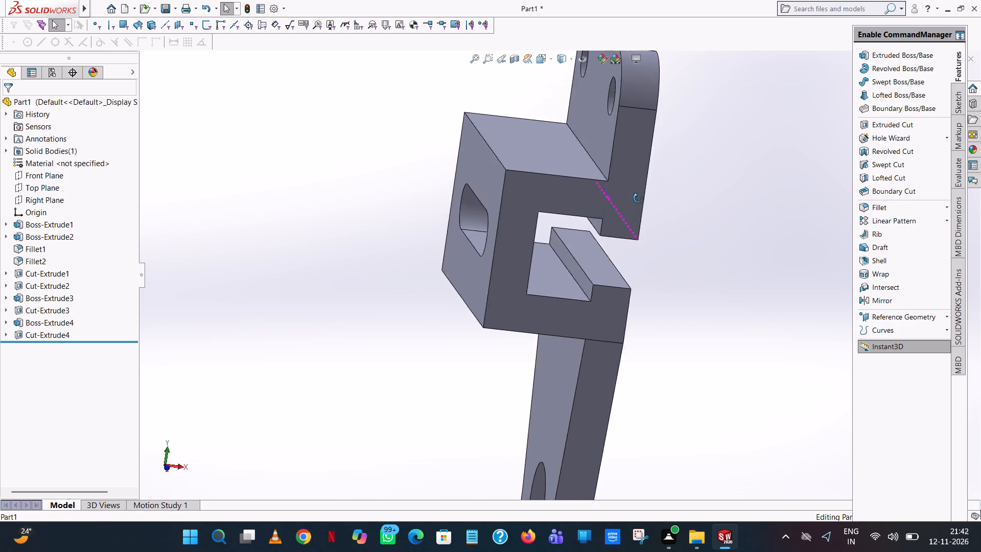
middle_click_drag(638, 198, 680, 219)
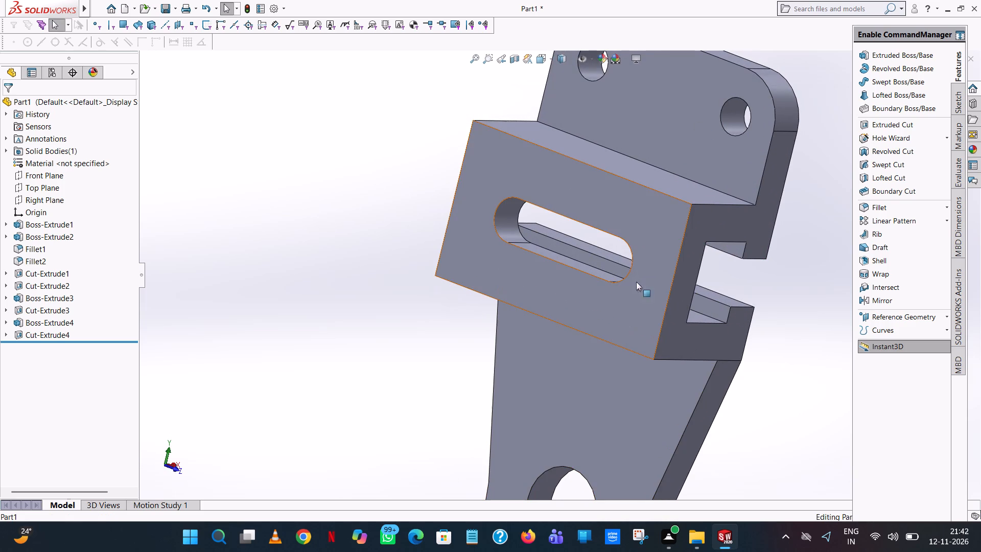
Change the whole part's appearance colour to the standard light grey with red 192 and green 192.
right_click(638, 212)
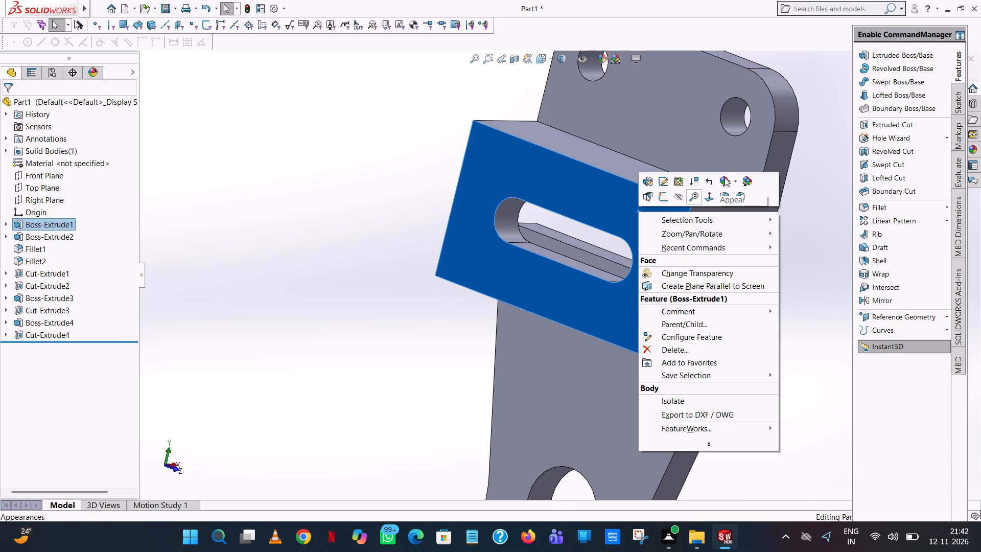
left_click(725, 177)
left_click(723, 181)
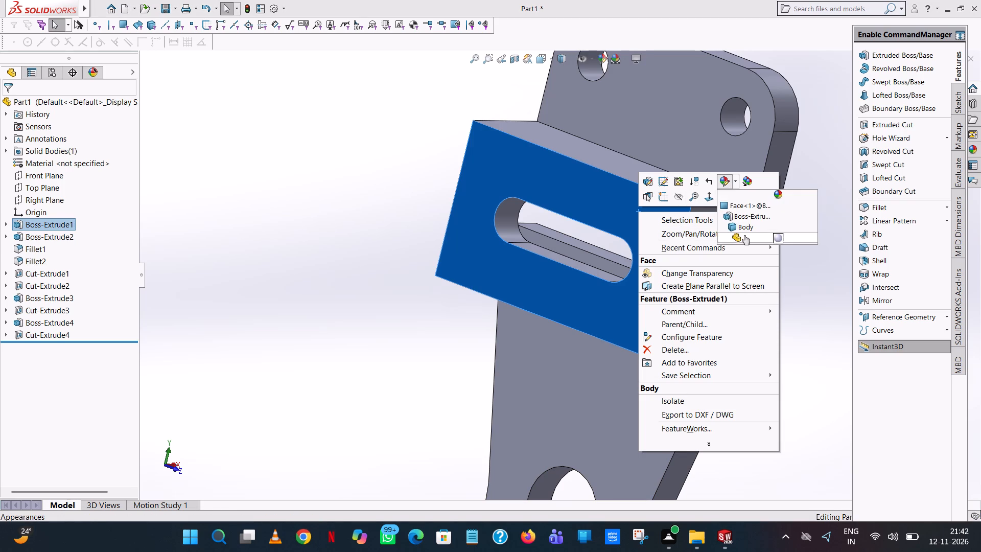
left_click(744, 235)
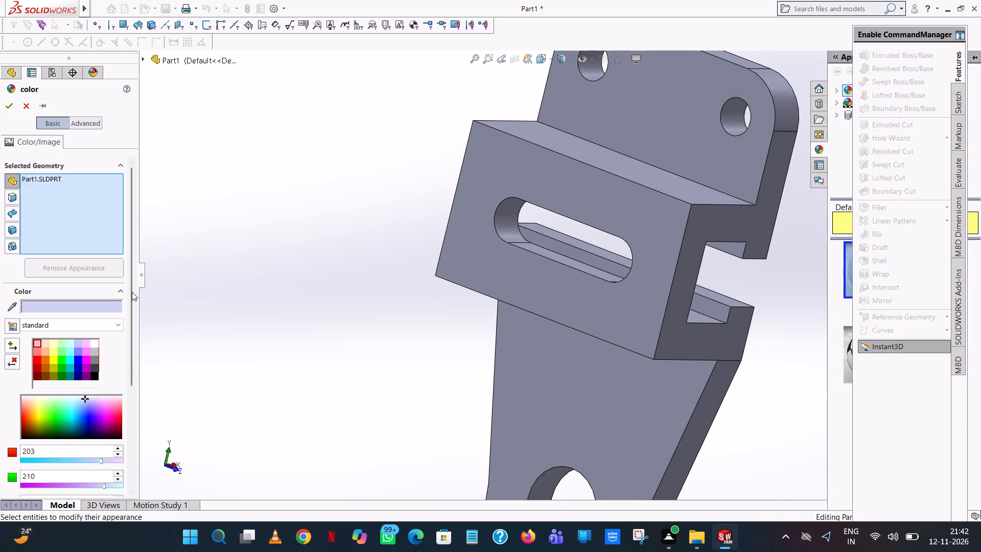
left_click(95, 355)
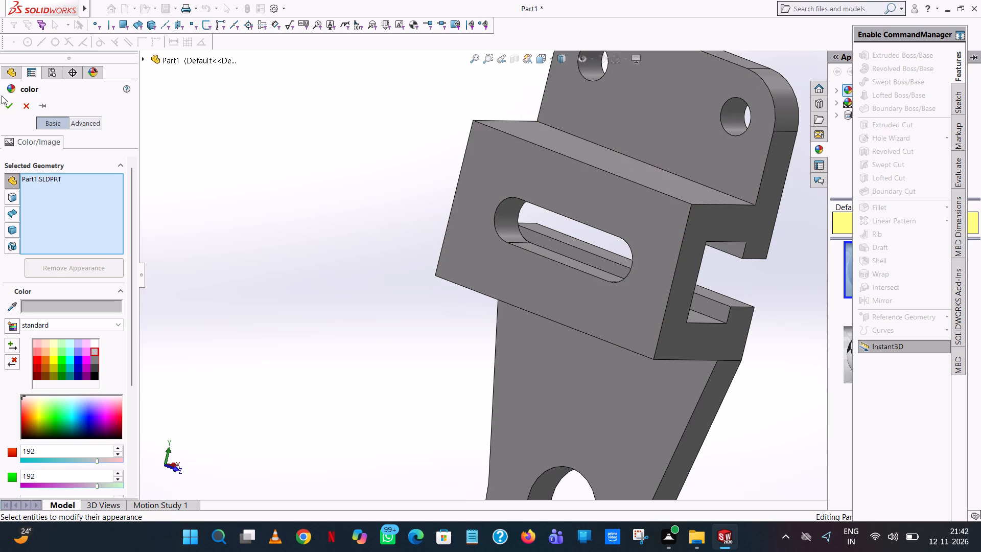
left_click(3, 100)
Apply the standard white colour, red 255 and green 255, to the four inner faces of the channel head's slot.
left_click(512, 210)
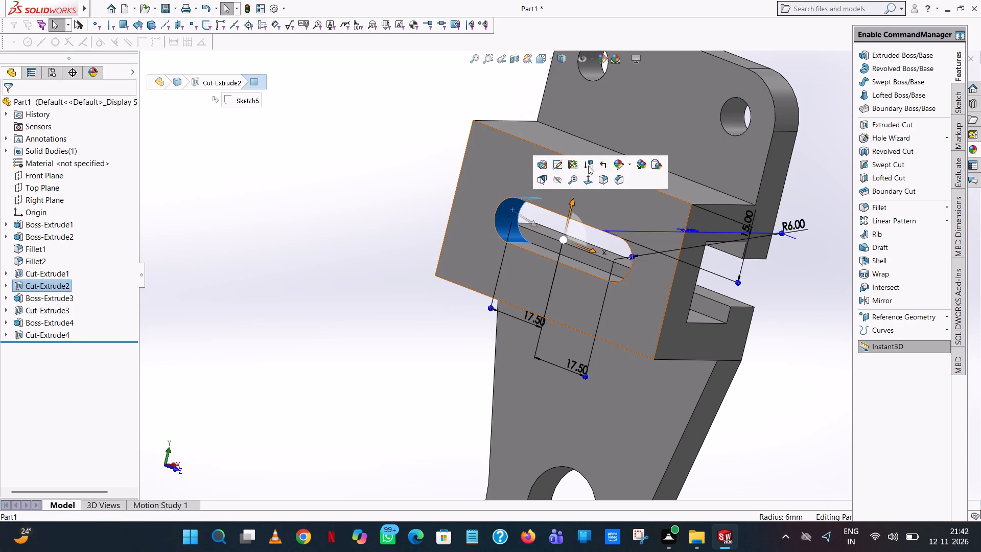
left_click(619, 168)
left_click(633, 191)
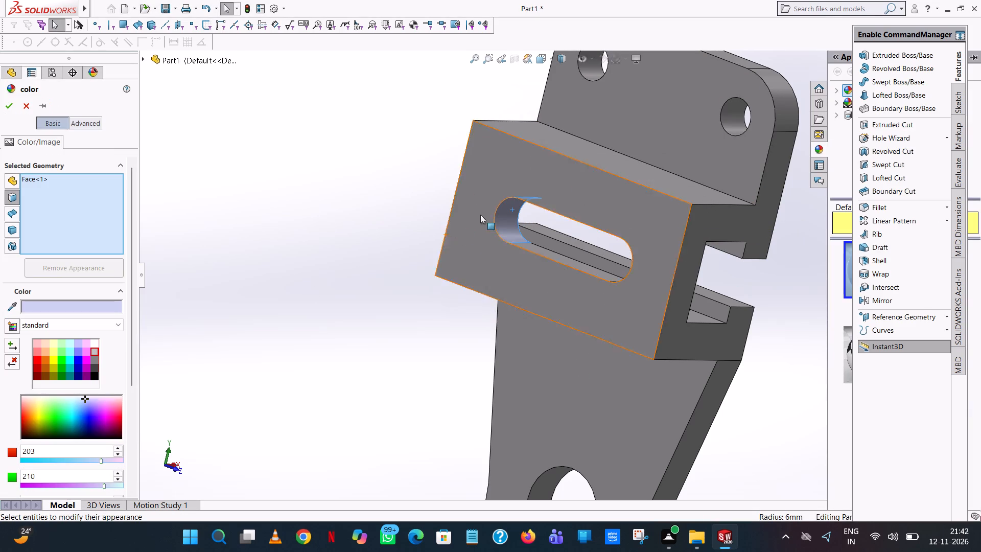
left_click(92, 343)
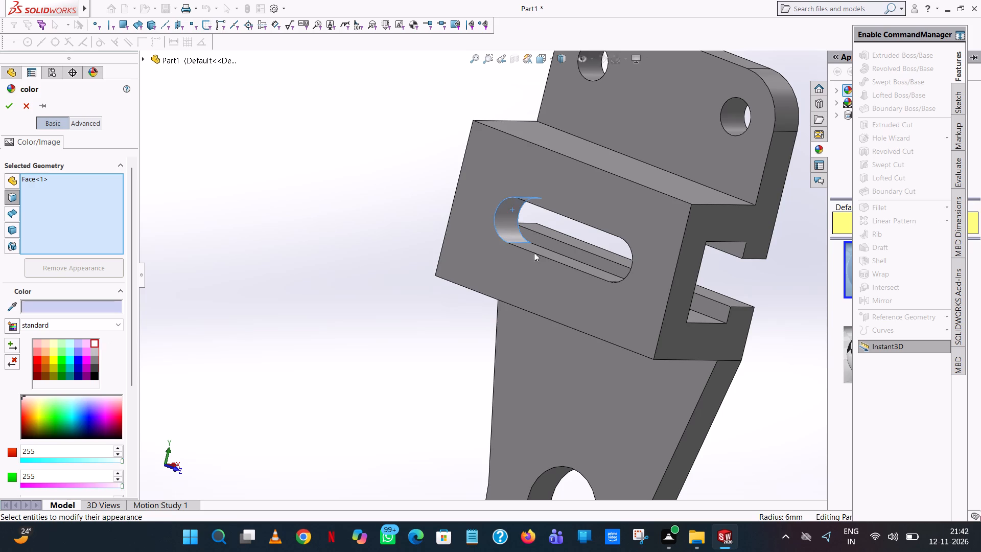
left_click(541, 254)
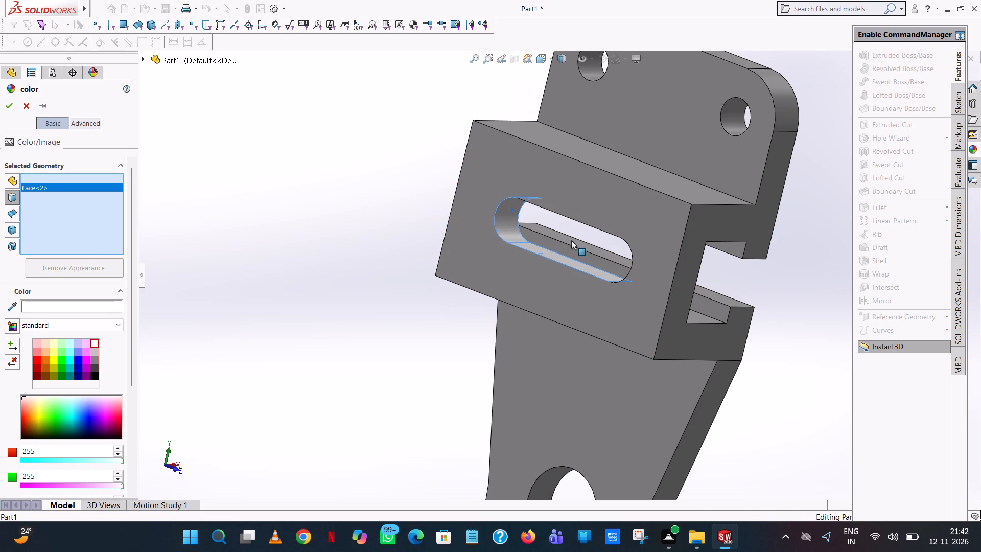
middle_click_drag(535, 226, 546, 118)
left_click(569, 109)
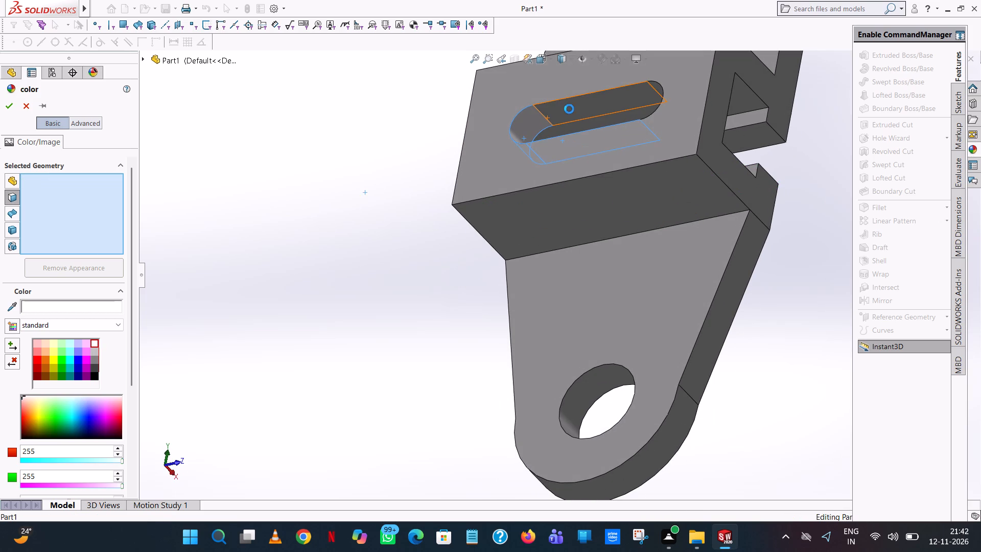
middle_click_drag(565, 112, 649, 193)
scroll(649, 193, "up", 1)
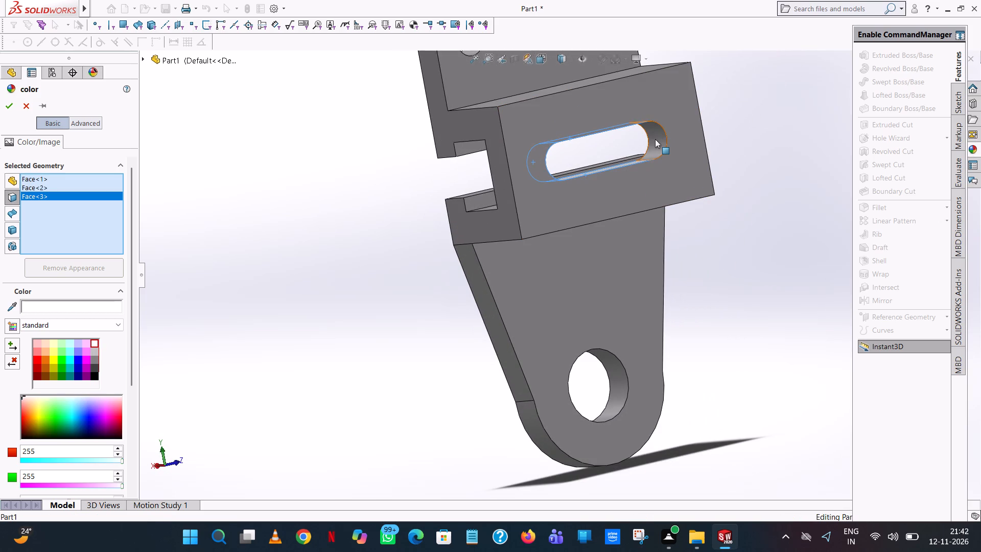
left_click(655, 139)
Extend the white face colour to the inner faces of the lower plate's hole and the upper plate's two holes.
left_click(623, 391)
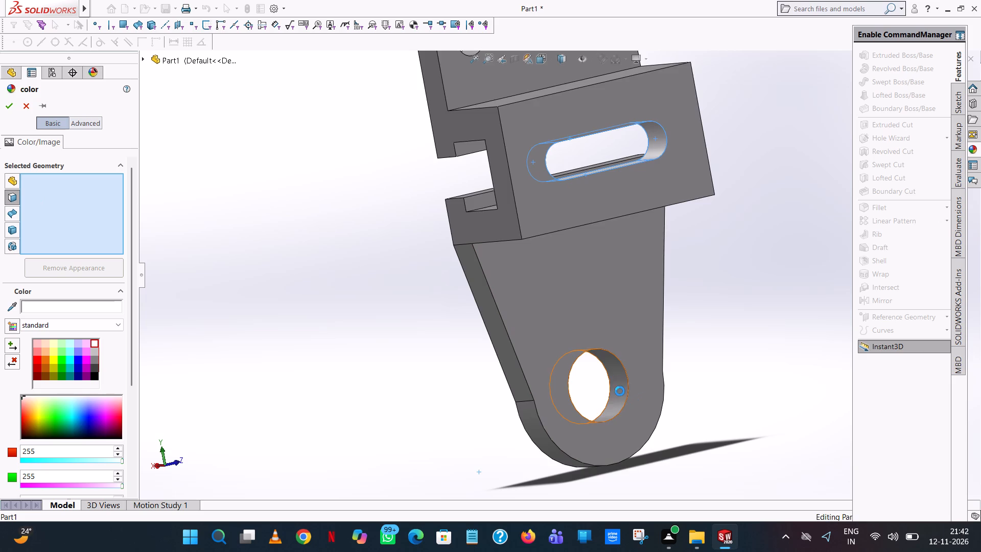
scroll(588, 359, "up", 1)
middle_click_drag(588, 359, 712, 312)
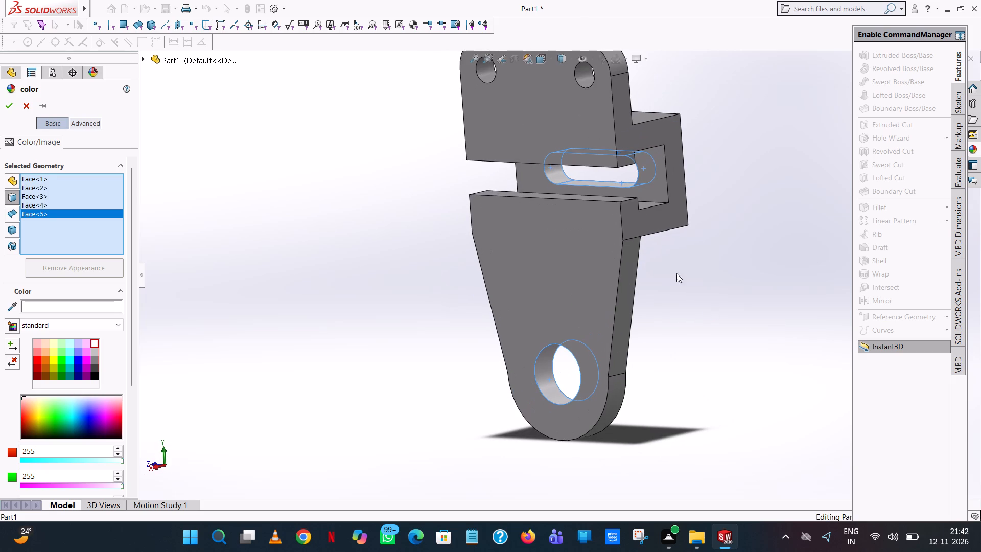
scroll(576, 89, "down", 6)
left_click(576, 119)
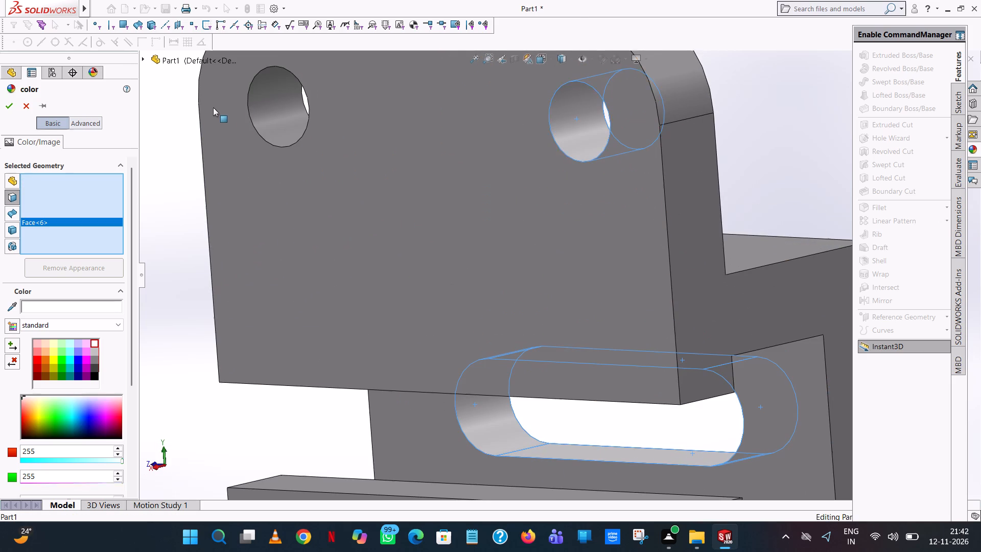
left_click(270, 102)
left_click(14, 101)
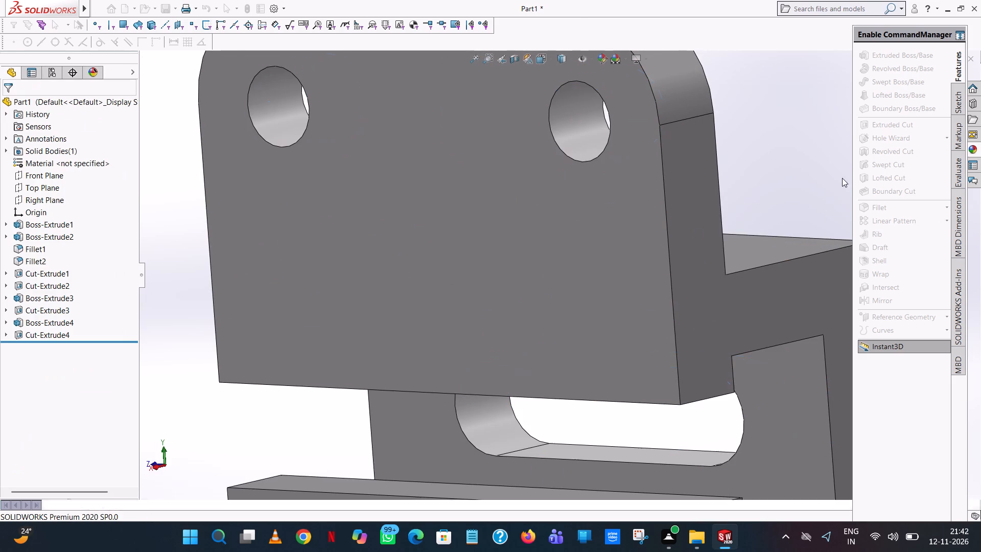
Examine the recoloured hanger plate from several sides, including the slot, the channel and the upper and lower holes.
scroll(735, 149, "up", 5)
middle_click_drag(685, 186, 584, 260)
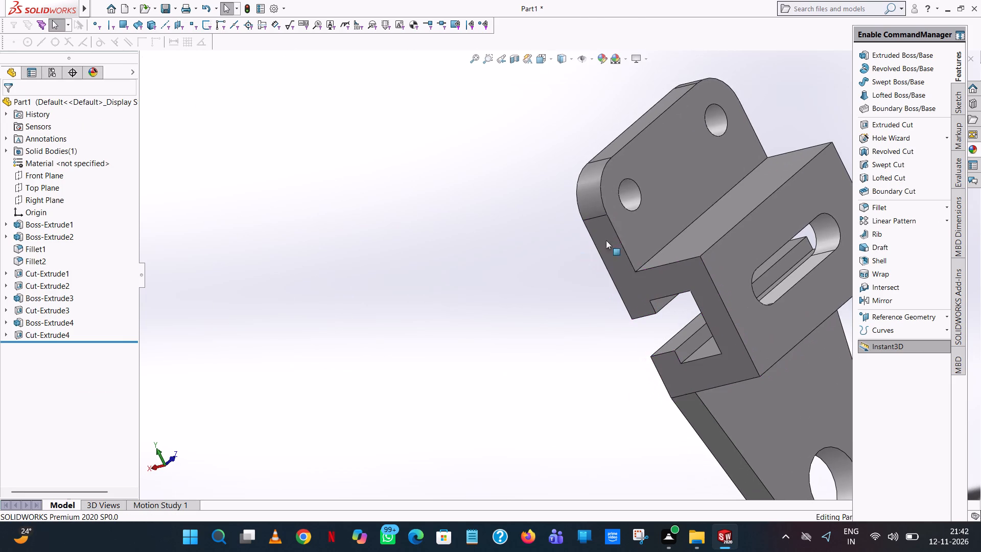
scroll(686, 243, "up", 1)
scroll(729, 343, "up", 3)
scroll(728, 386, "up", 1)
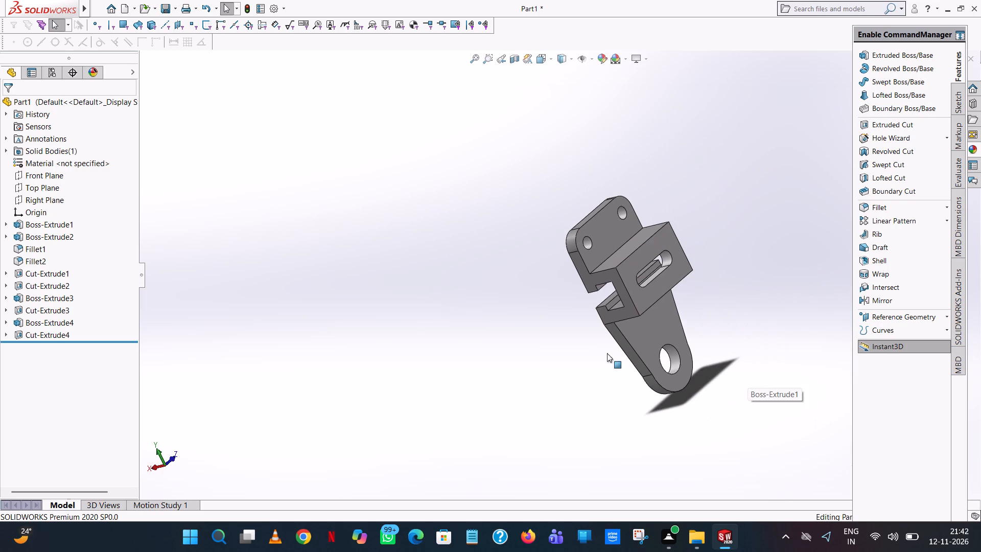
scroll(686, 255, "down", 3)
middle_click_drag(687, 257, 557, 363)
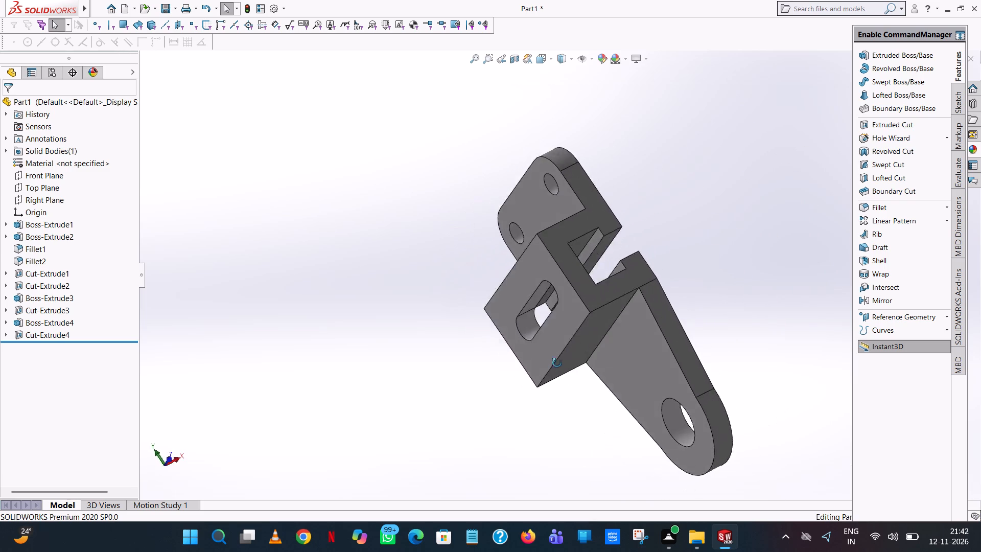
middle_click_drag(557, 363, 743, 410)
scroll(743, 410, "up", 1)
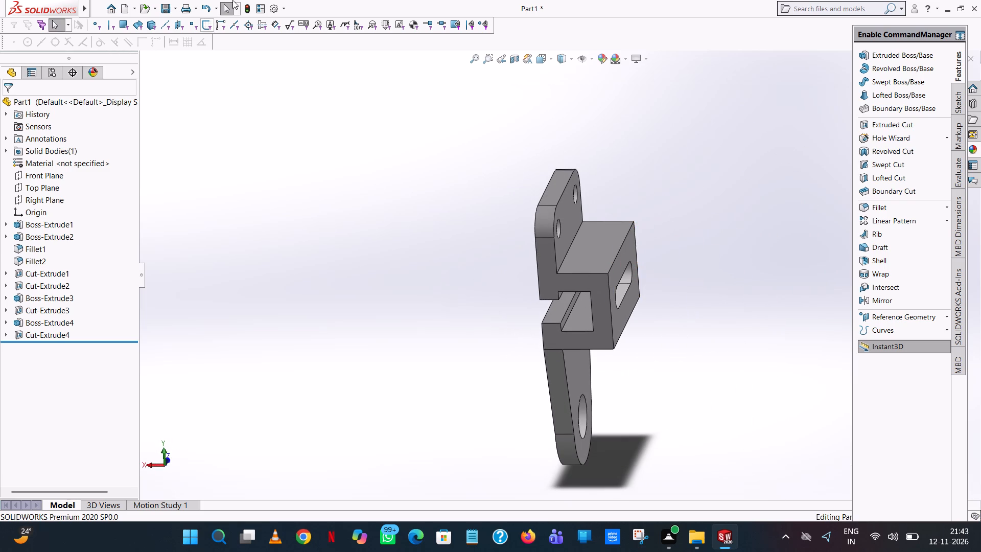
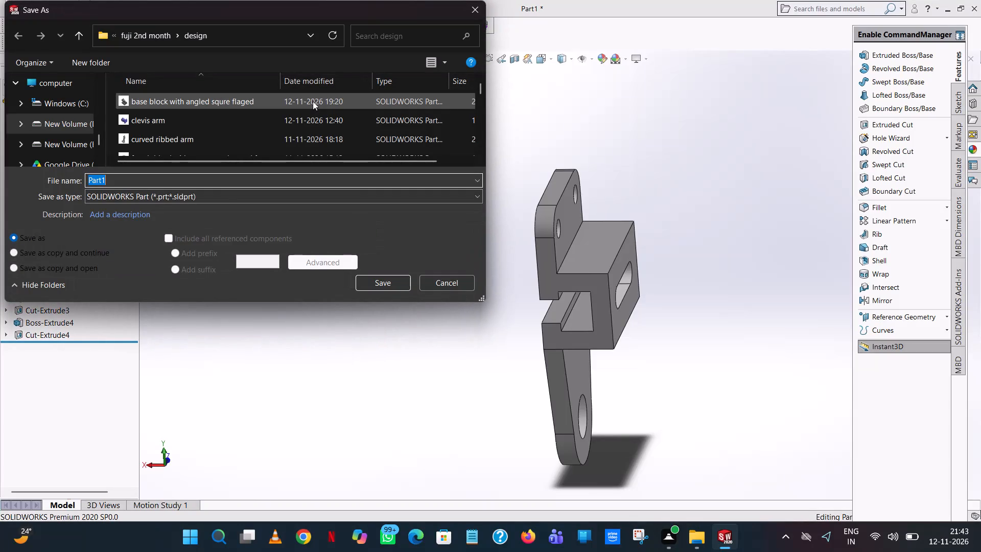
Save the part as "tapered hanger plate" in the design folder, as a SOLIDWORKS part file.
type("tapered hang")
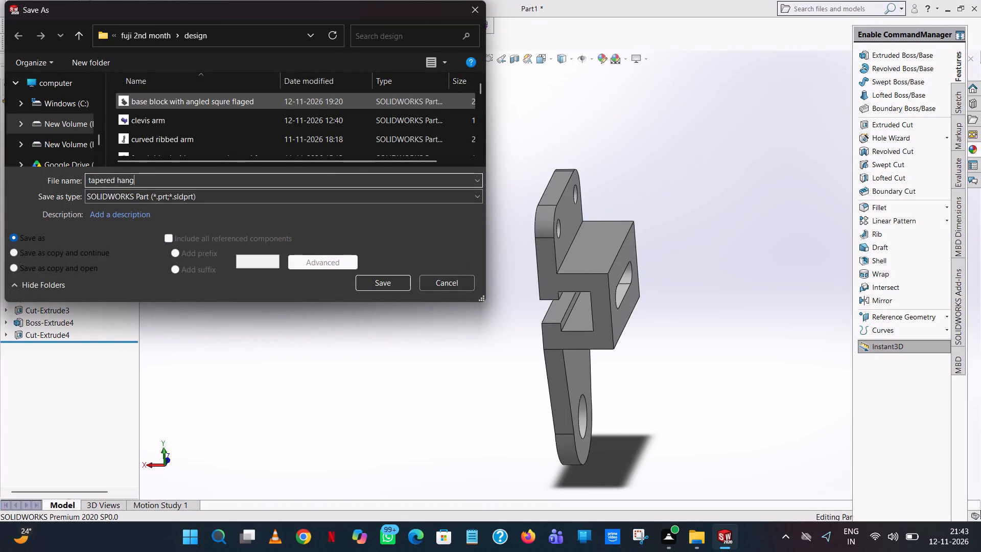
type("er")
key("space")
type("plate")
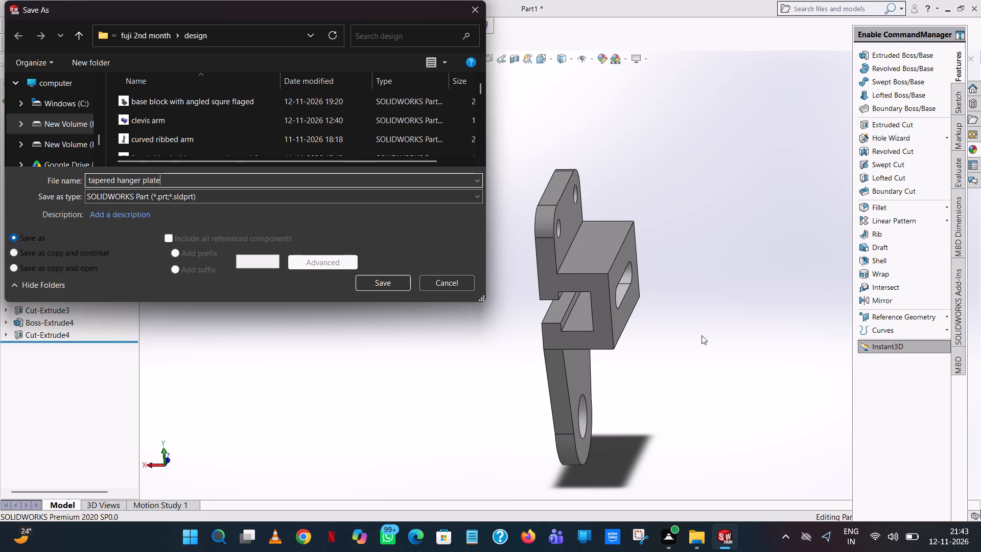
left_click(394, 280)
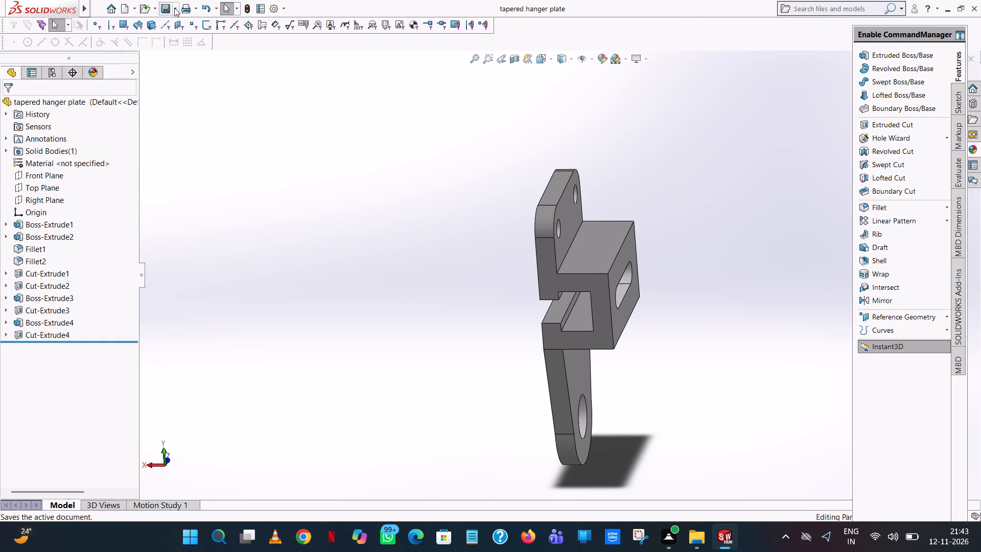
Save a copy of the part as an Adobe PDF named "tapered hanger plate" in the pdf folder of fuji 2nd month.
left_click(174, 8)
left_click(181, 37)
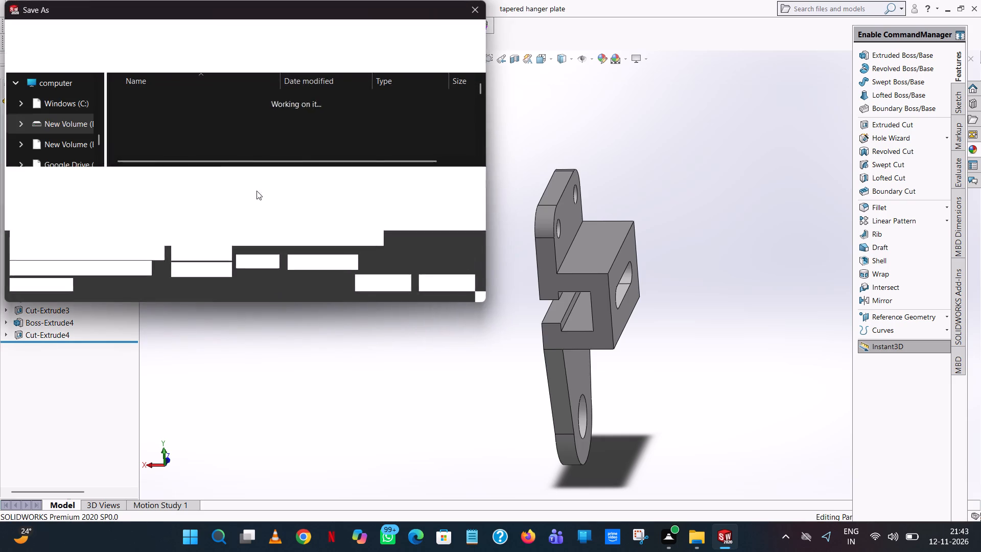
left_click(83, 35)
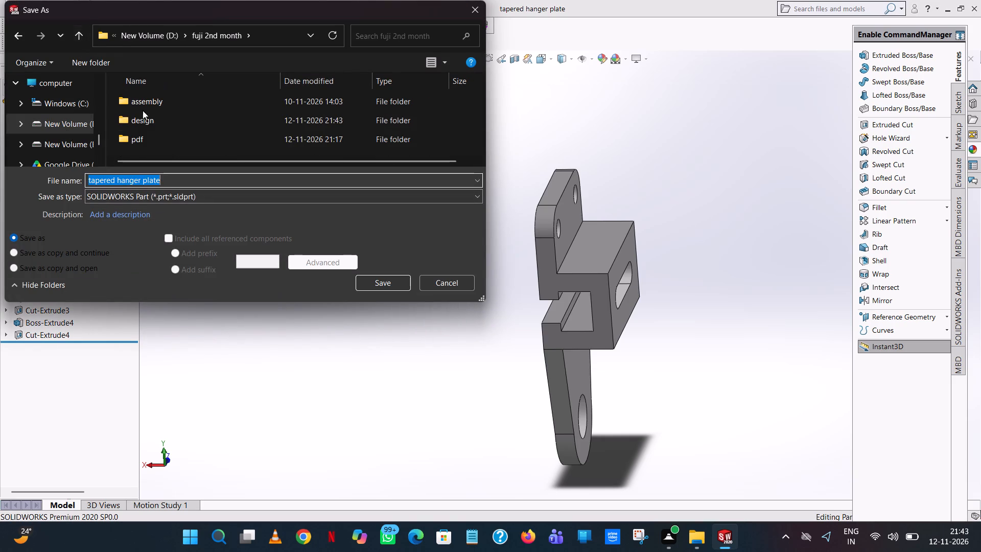
double_click(139, 139)
left_click(144, 198)
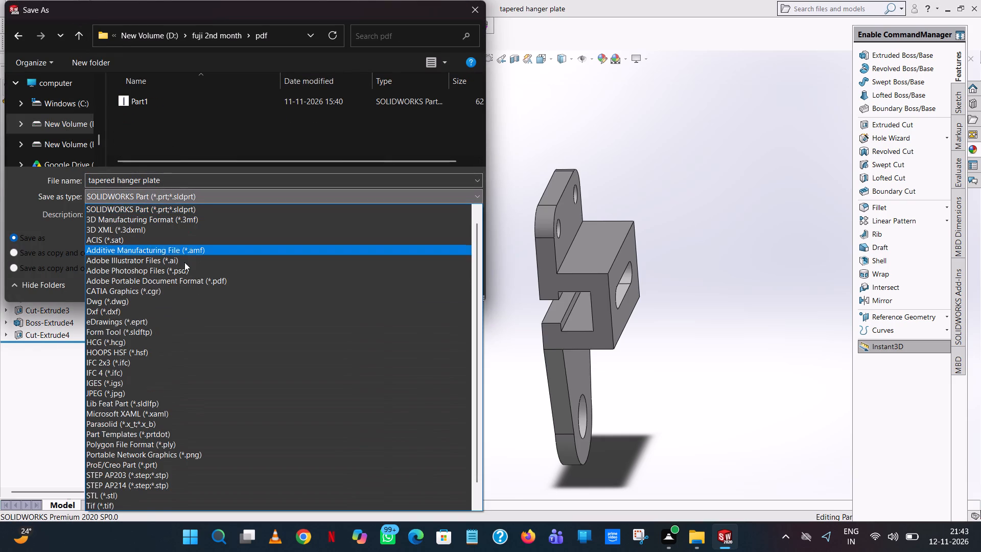
left_click(197, 281)
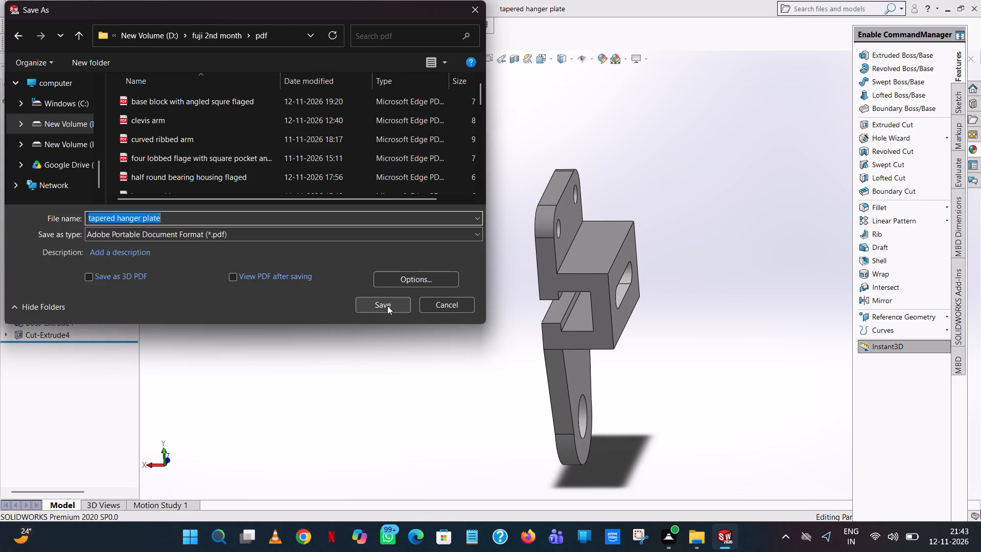
left_click(387, 306)
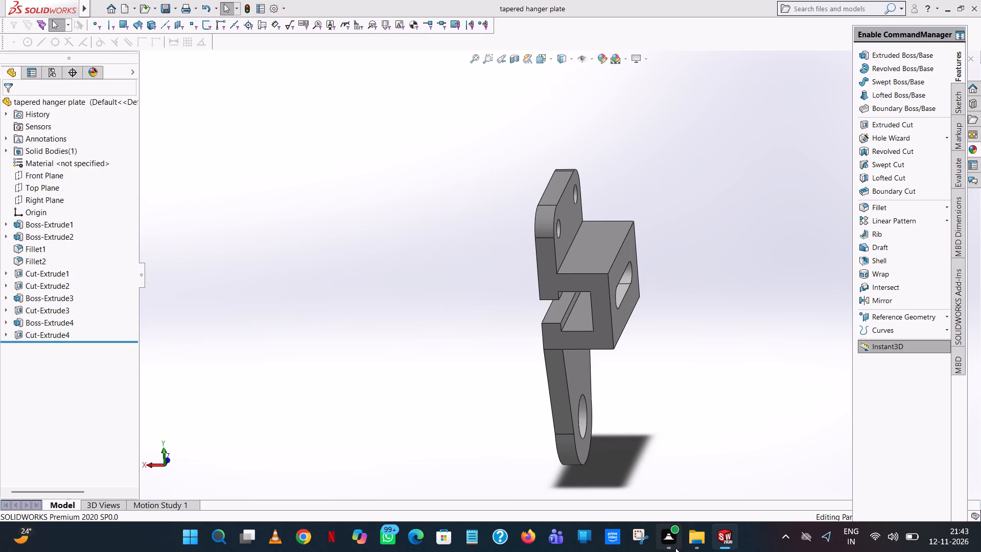